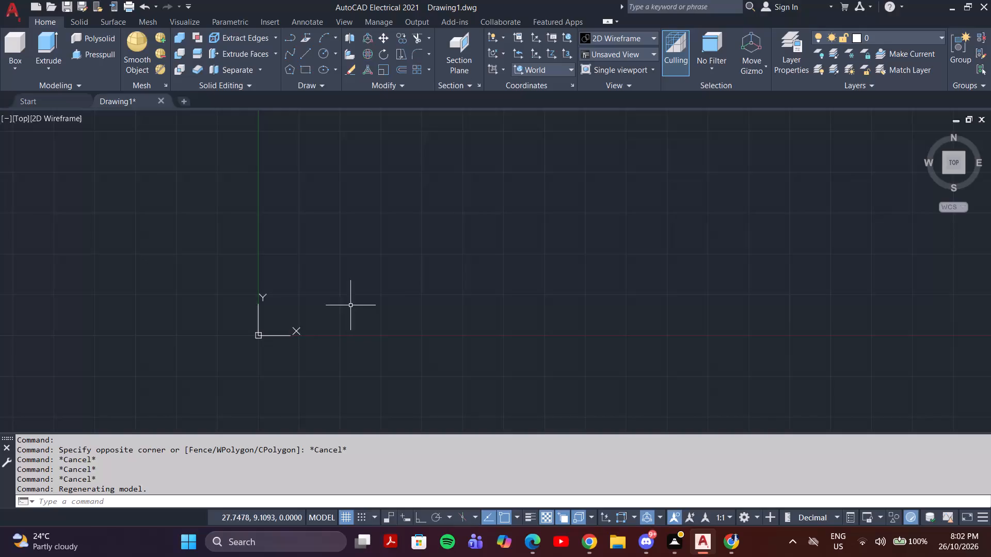
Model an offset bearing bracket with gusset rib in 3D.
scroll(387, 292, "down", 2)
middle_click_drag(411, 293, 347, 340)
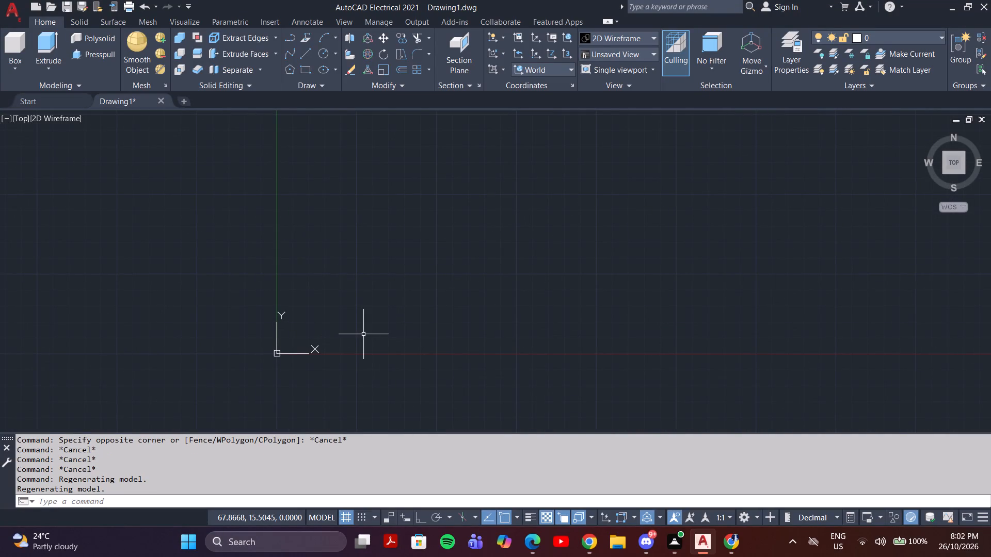
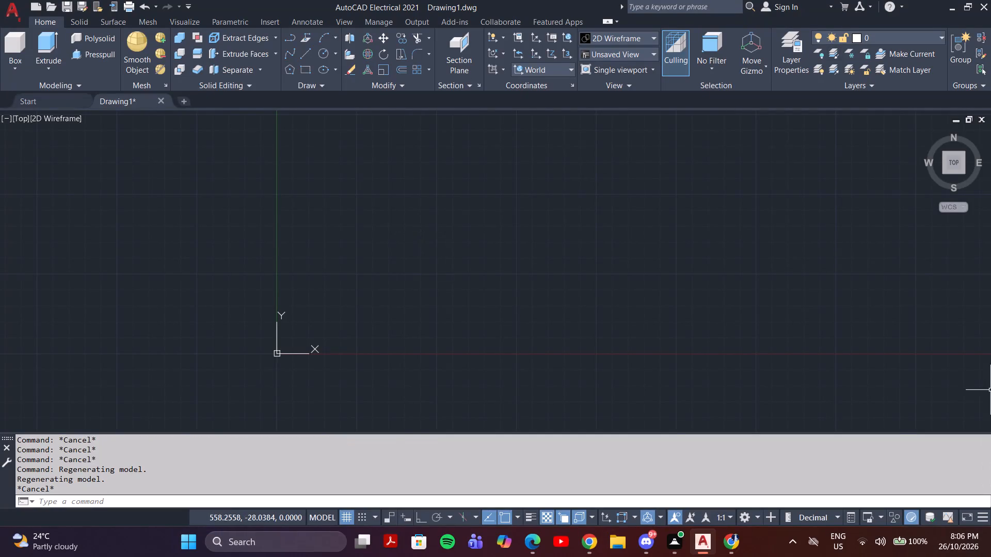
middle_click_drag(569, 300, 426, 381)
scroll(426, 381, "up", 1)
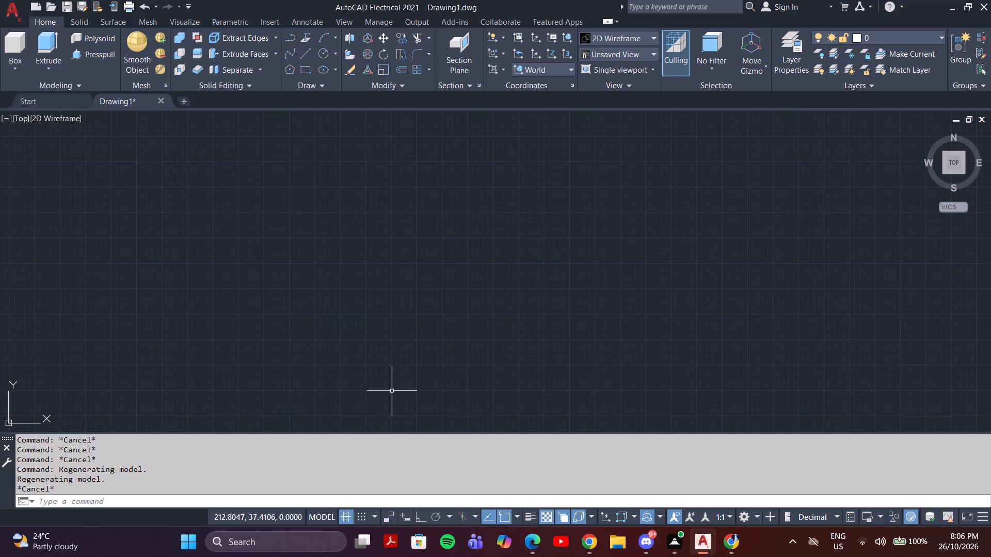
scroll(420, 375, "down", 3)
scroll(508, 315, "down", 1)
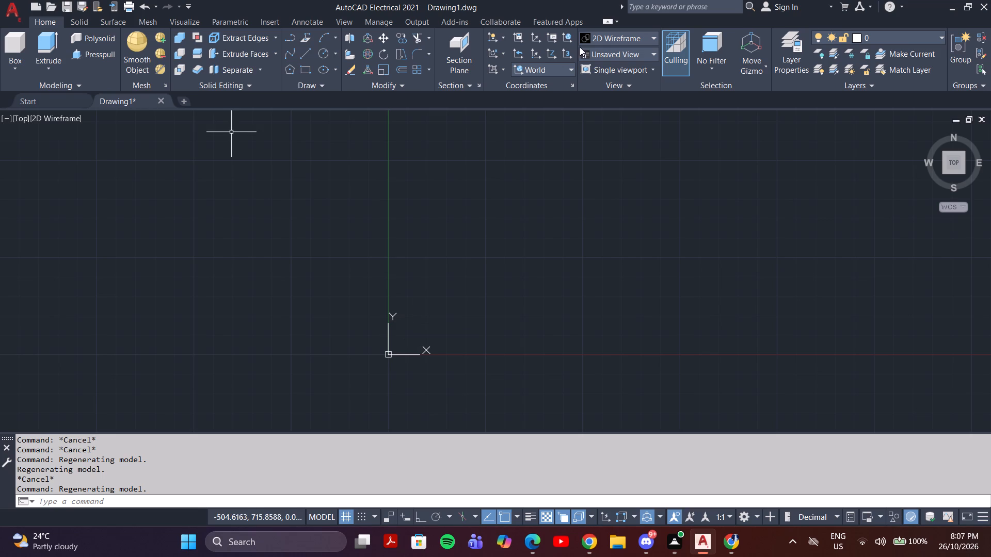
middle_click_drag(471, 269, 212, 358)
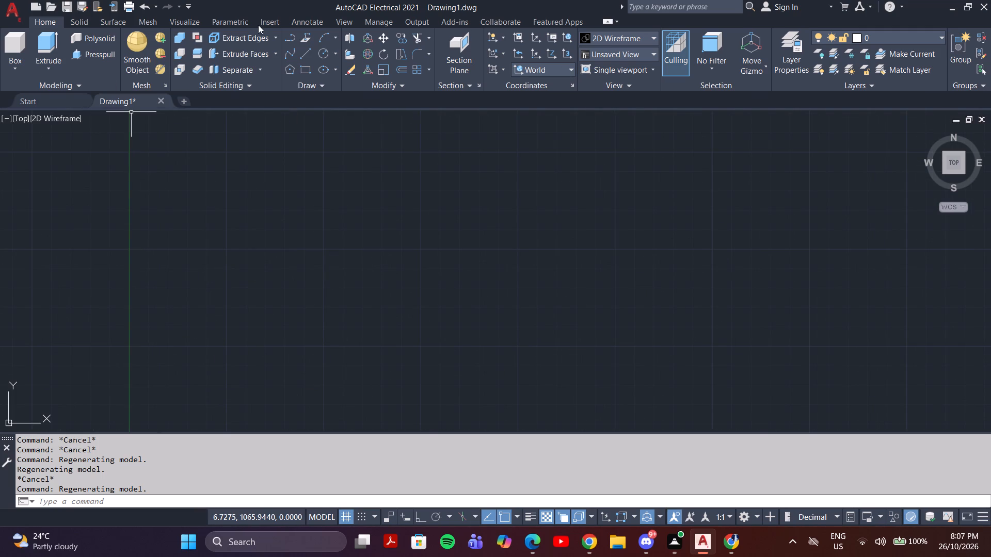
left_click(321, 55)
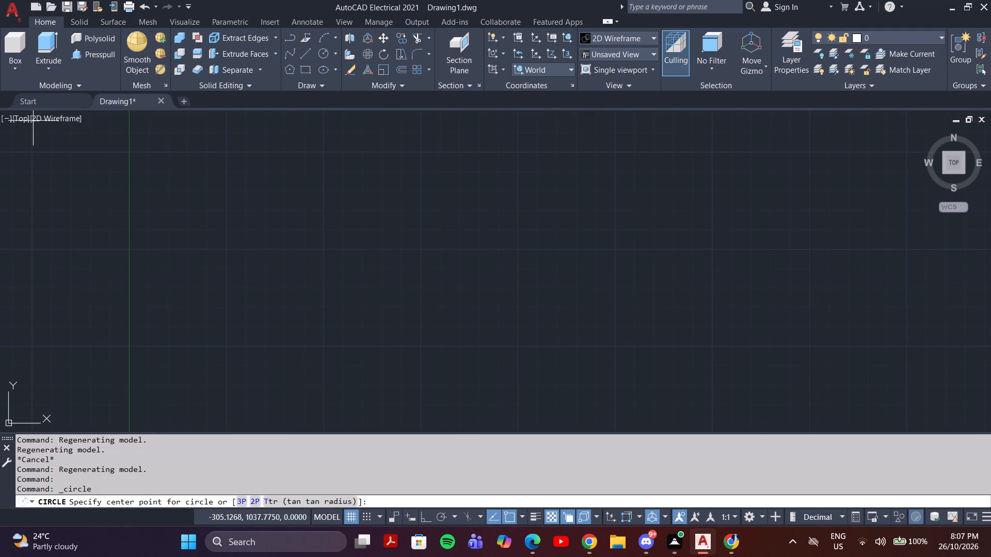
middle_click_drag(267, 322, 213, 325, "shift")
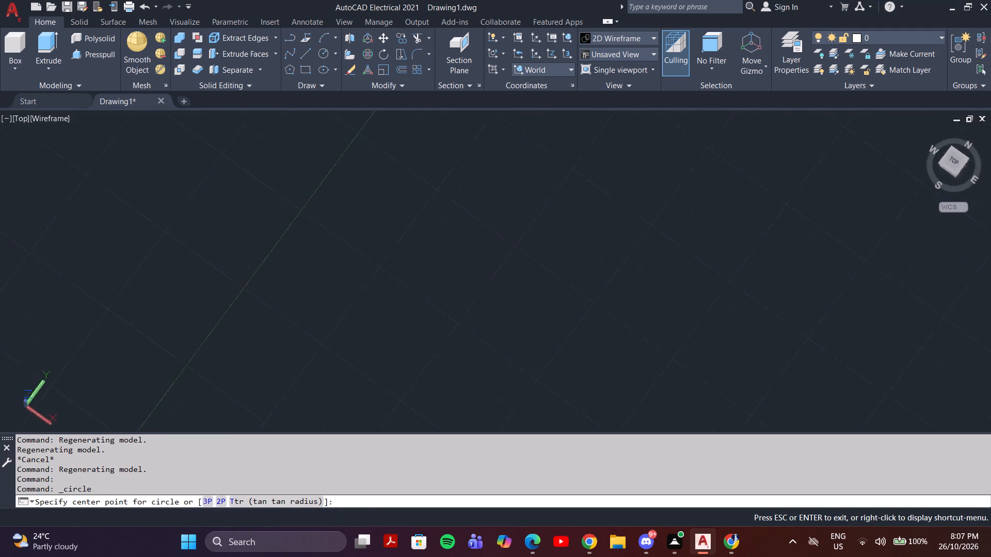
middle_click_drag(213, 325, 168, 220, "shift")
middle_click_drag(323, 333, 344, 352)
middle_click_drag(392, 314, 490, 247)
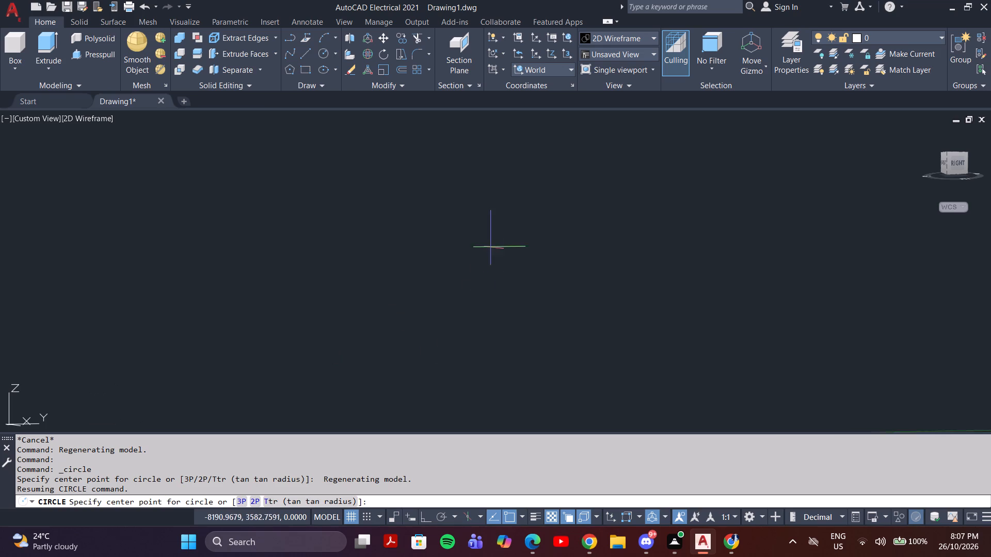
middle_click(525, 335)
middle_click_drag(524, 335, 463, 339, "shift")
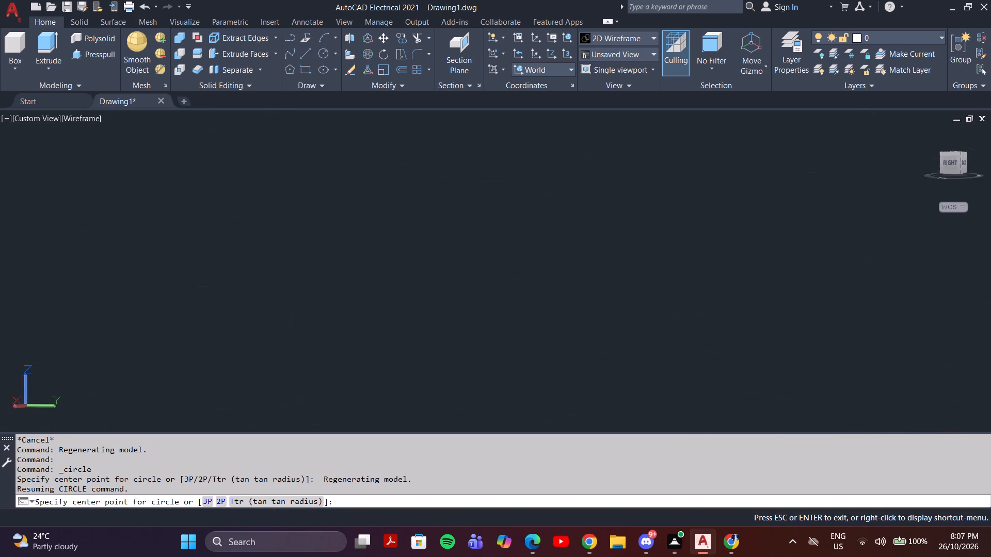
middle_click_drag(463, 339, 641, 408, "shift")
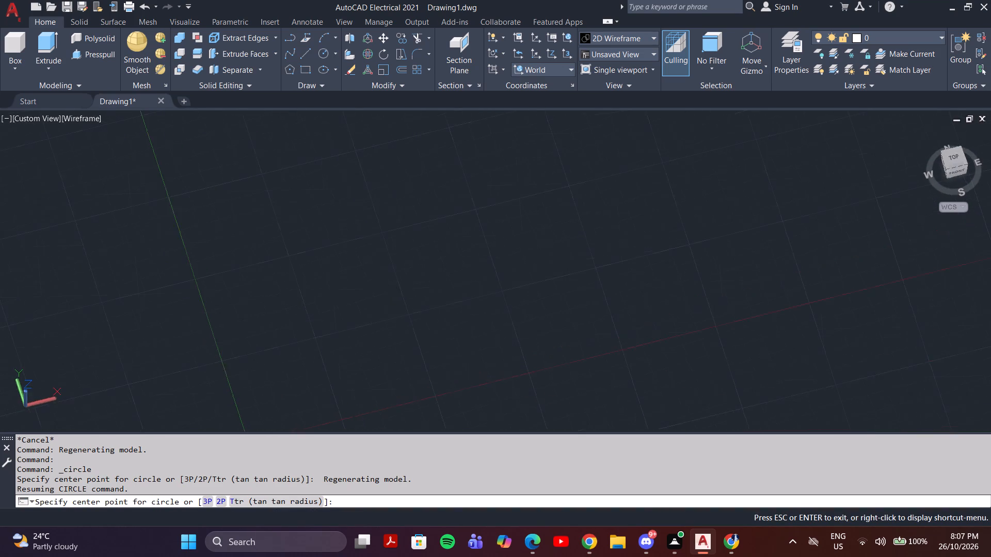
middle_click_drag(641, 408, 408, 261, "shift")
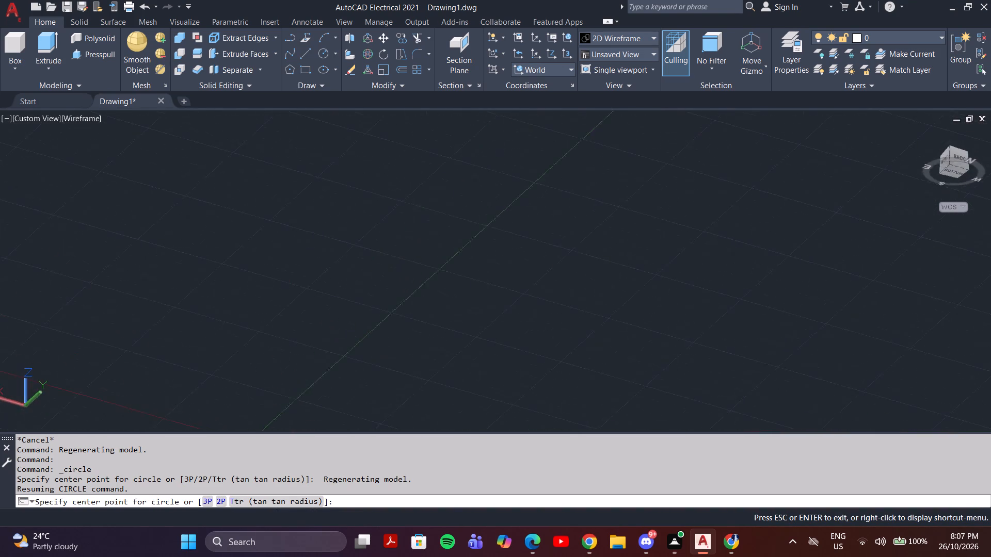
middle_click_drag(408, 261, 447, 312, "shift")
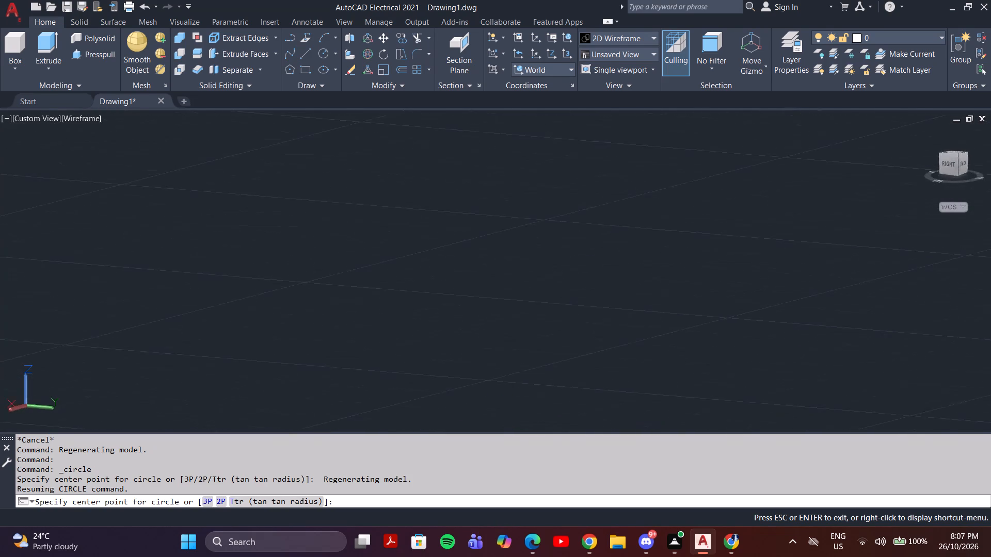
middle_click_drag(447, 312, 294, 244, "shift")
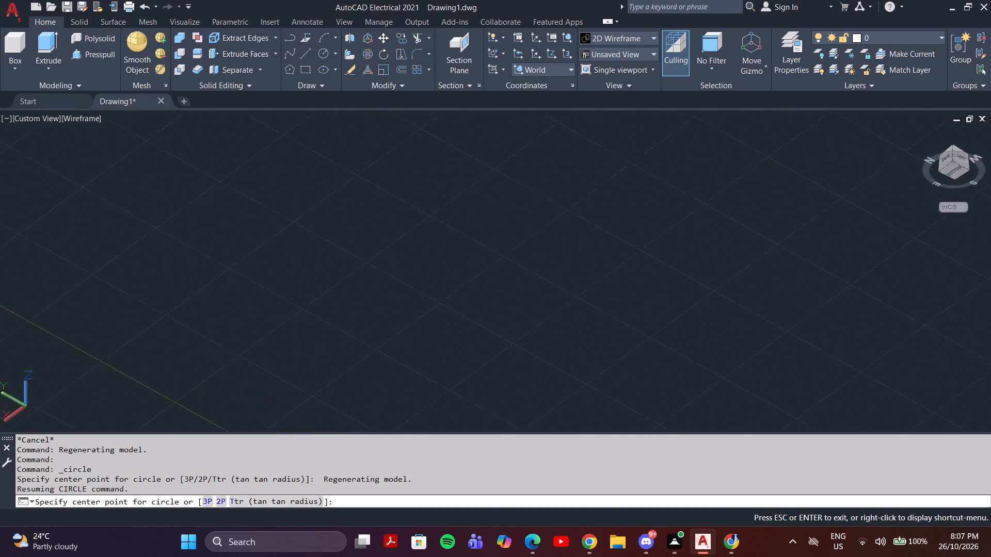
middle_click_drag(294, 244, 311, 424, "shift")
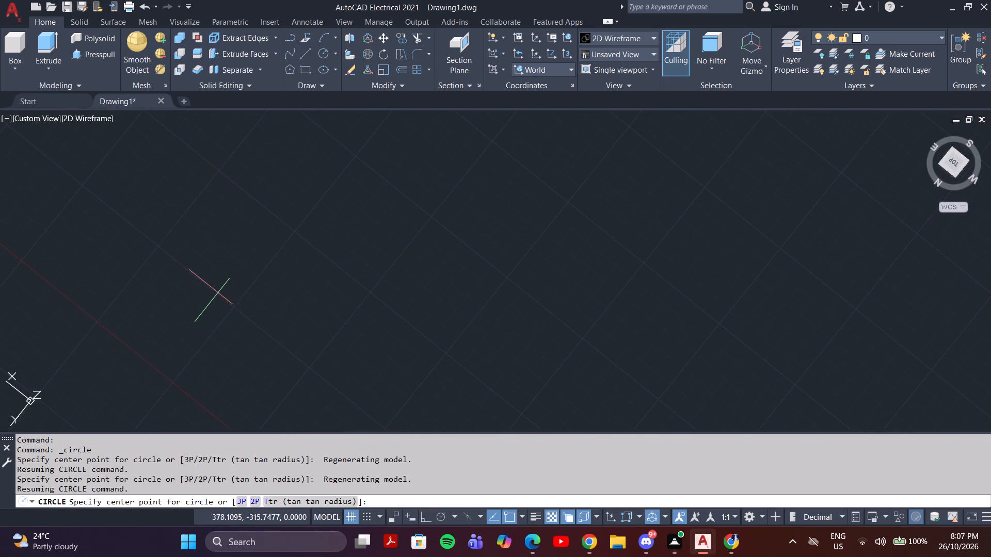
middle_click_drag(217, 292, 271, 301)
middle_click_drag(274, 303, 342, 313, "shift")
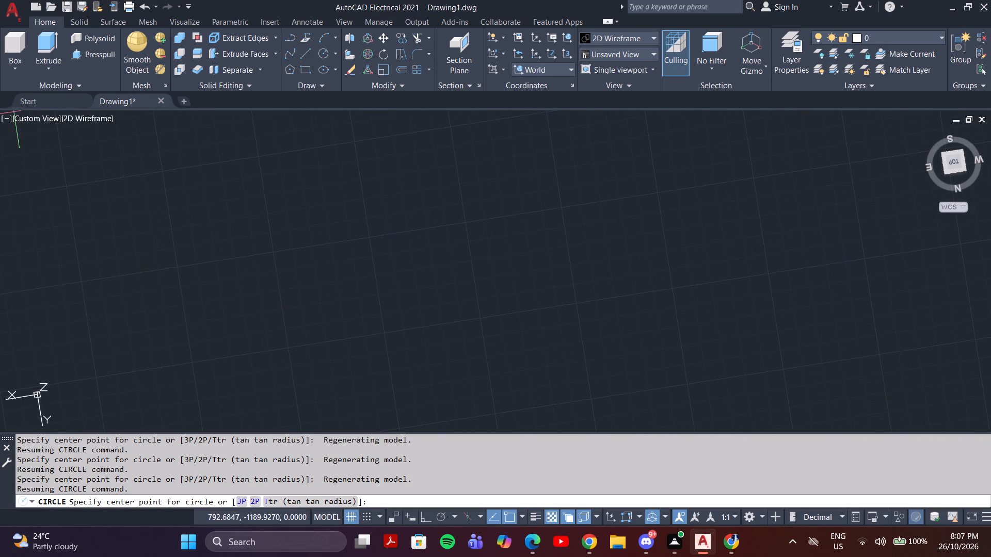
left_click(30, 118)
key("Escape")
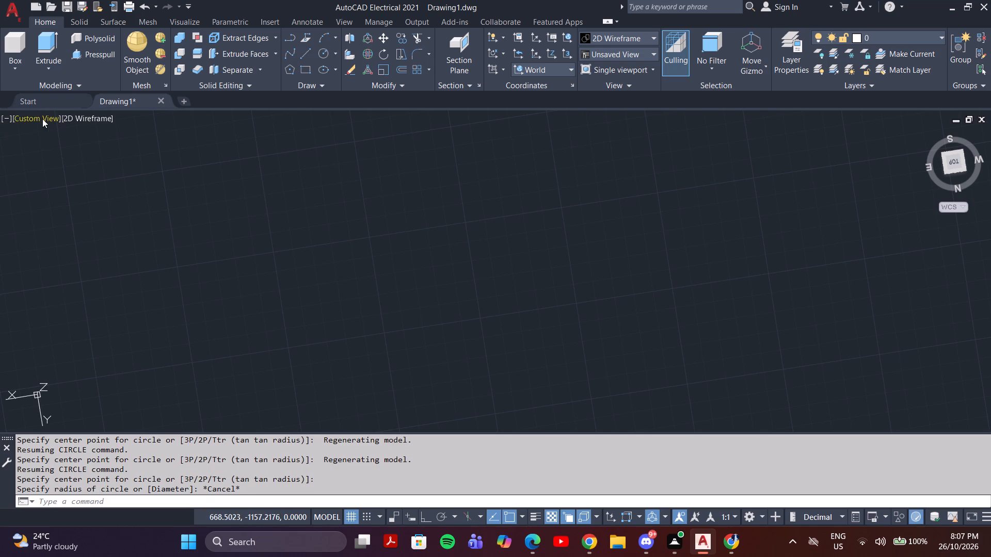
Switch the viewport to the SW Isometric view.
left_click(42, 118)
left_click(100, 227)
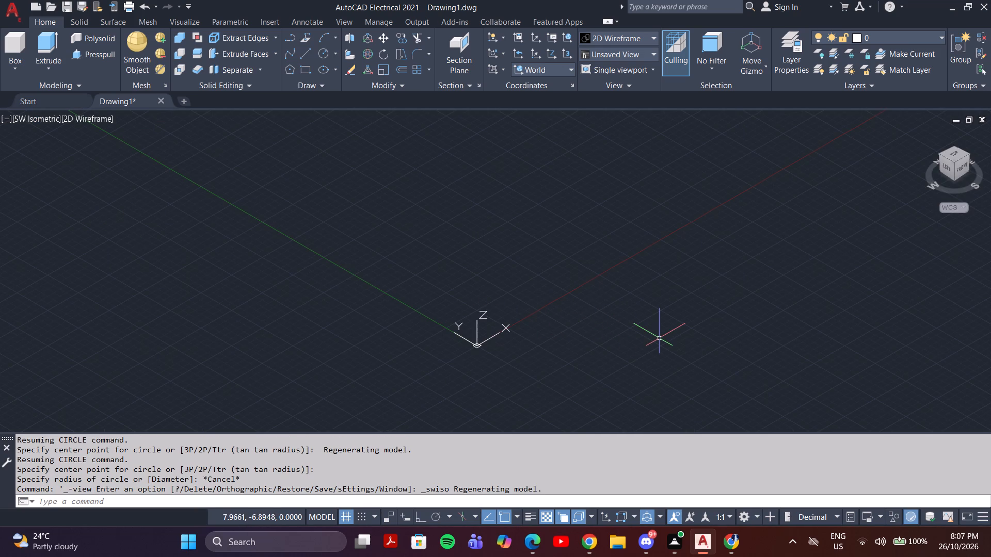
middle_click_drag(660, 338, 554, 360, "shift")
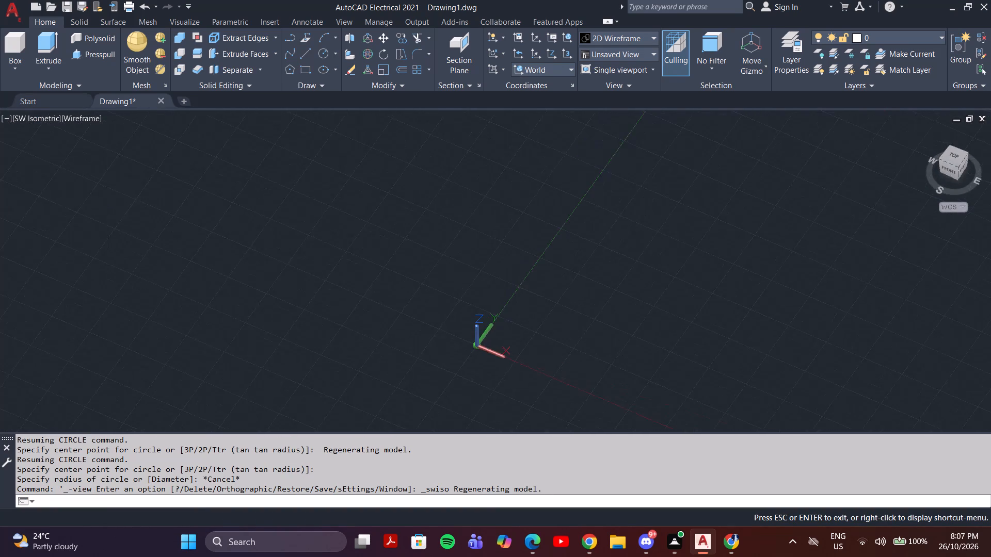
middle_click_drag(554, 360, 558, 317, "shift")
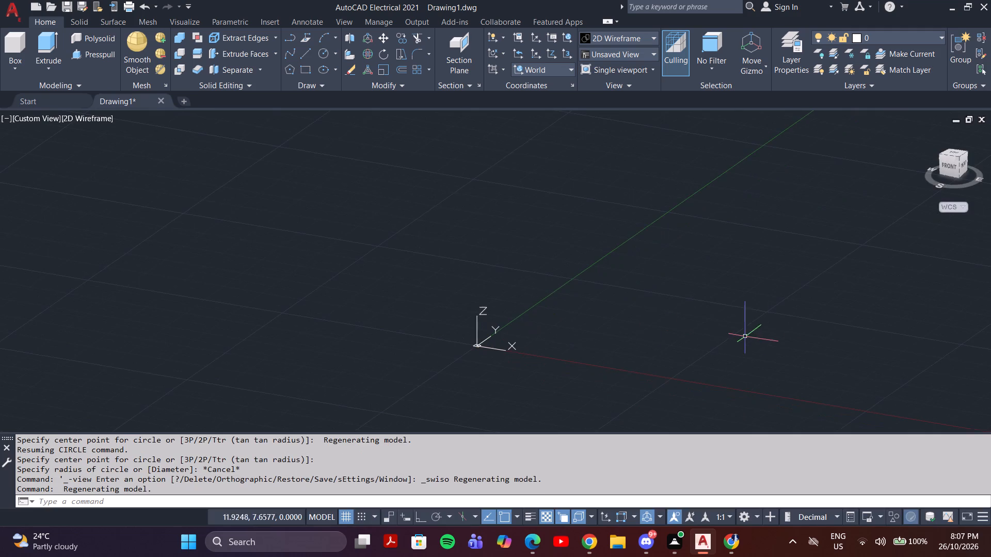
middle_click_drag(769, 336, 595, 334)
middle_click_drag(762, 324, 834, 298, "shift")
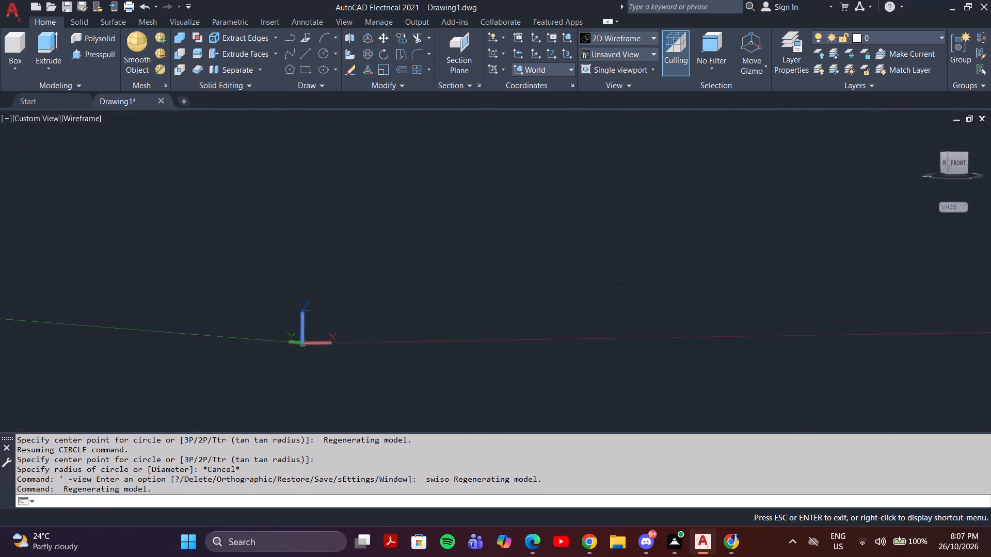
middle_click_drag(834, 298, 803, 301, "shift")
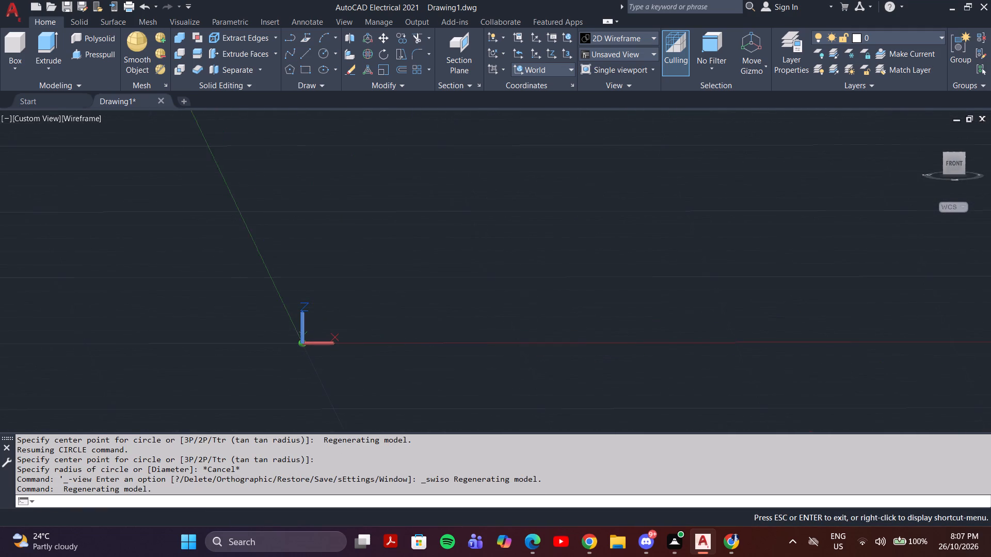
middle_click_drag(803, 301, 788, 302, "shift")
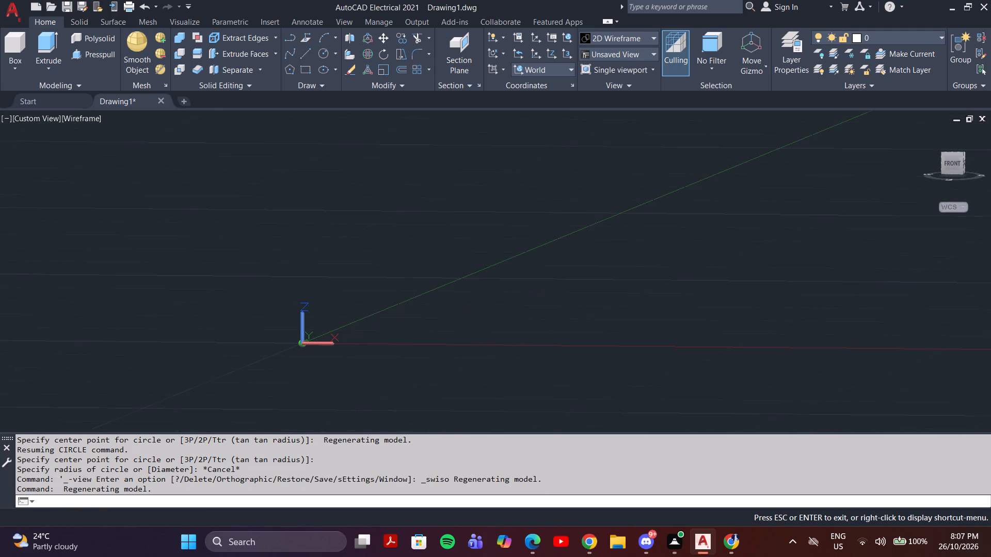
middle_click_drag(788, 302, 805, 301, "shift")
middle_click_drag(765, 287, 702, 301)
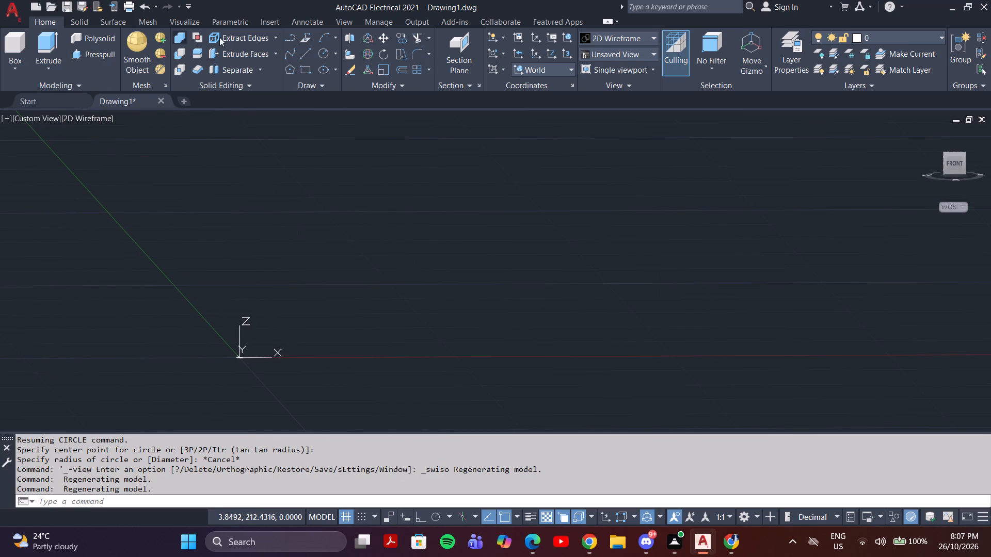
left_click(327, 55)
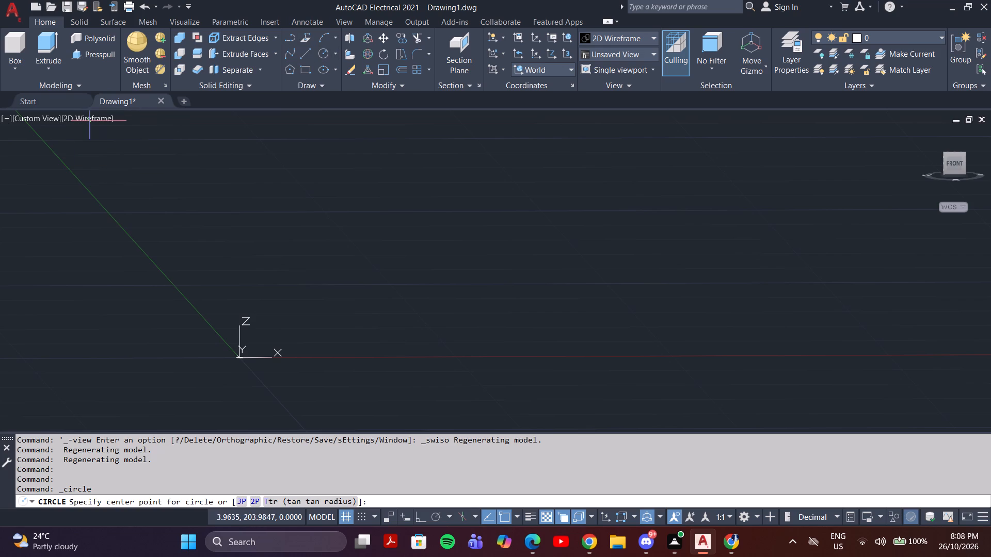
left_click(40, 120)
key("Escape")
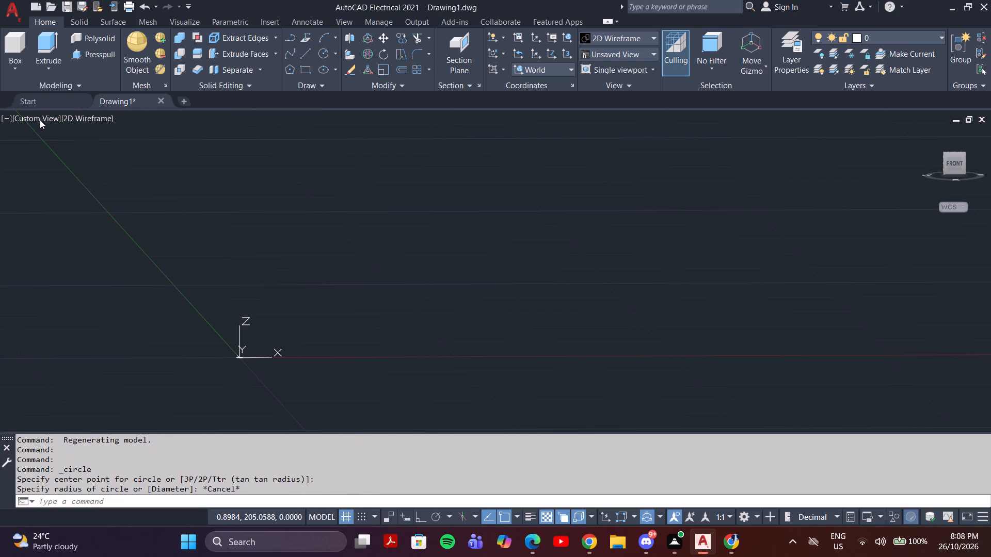
Switch the viewport to the preset Bottom view.
left_click(40, 120)
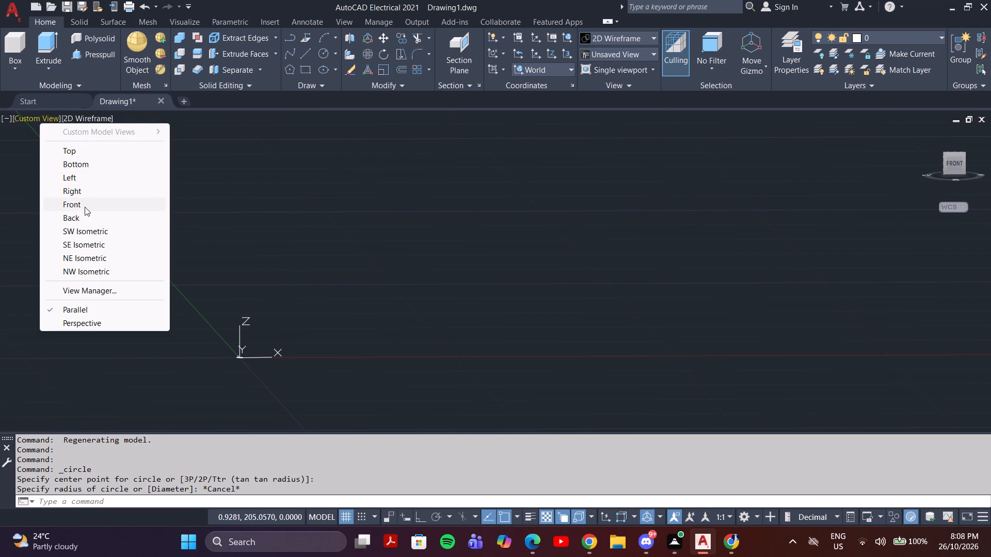
left_click(79, 163)
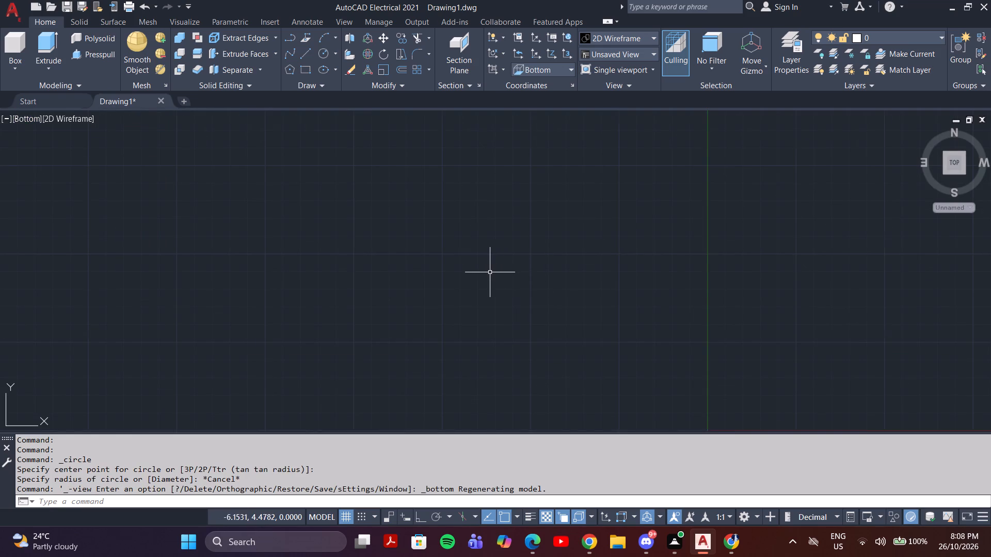
scroll(490, 272, "down", 3)
scroll(555, 280, "up", 1)
middle_click_drag(557, 283, 244, 274)
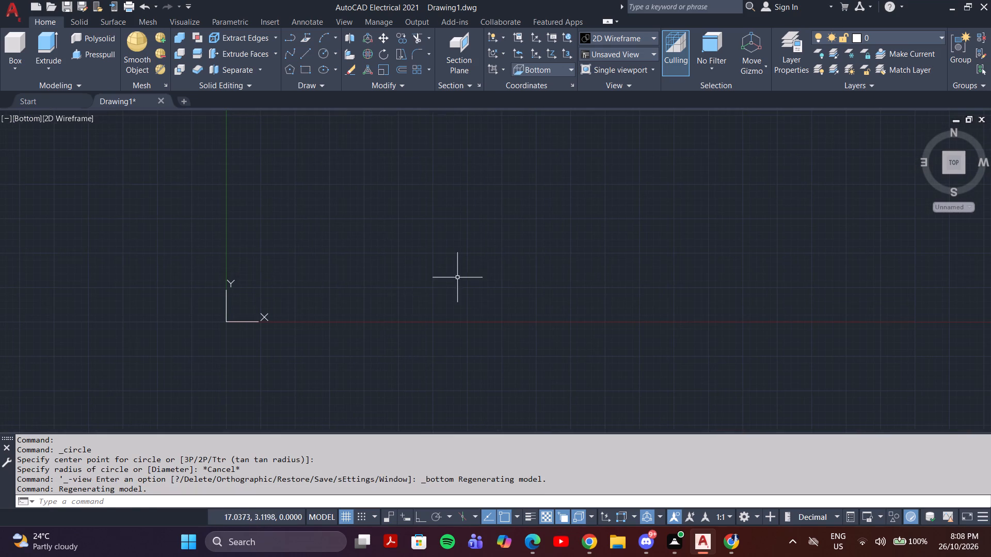
left_click(439, 273)
key("Escape")
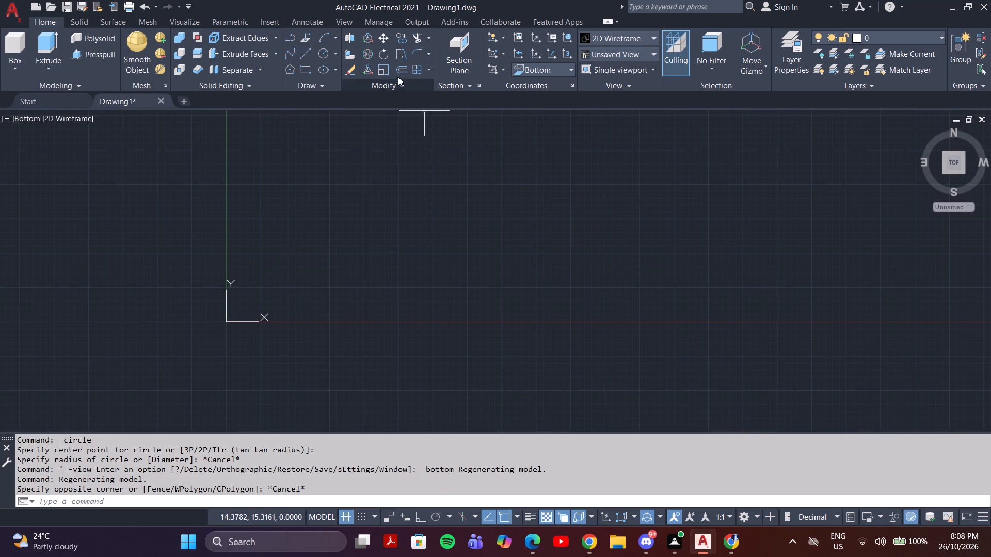
Draw a circle of radius 32 centred near the origin, at about X 13, Y 5.5.
left_click(321, 52)
left_click(406, 247)
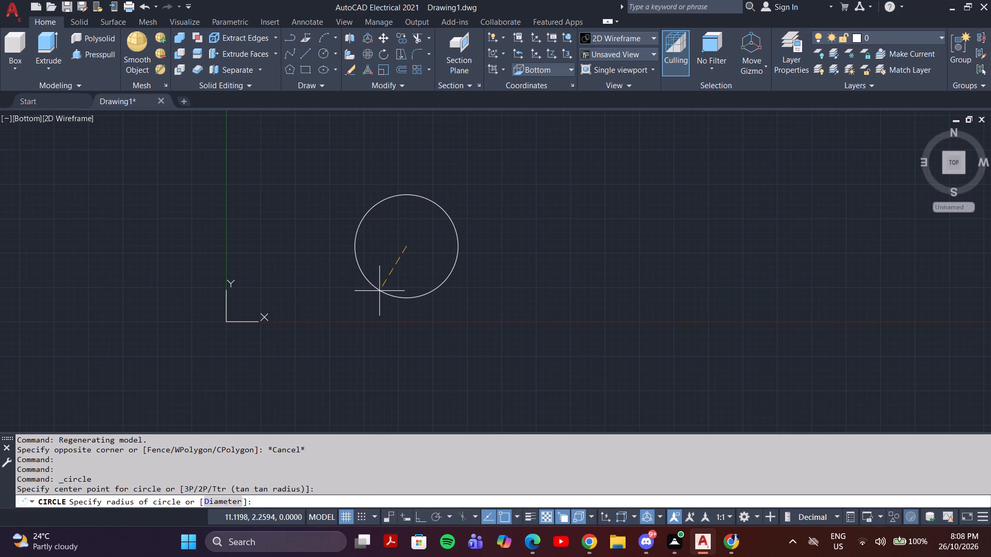
type("32")
key("Return")
Move the circle by its centre point up and away from the origin, so it sits clear of both axes in the positive quadrant.
scroll(412, 327, "down", 5)
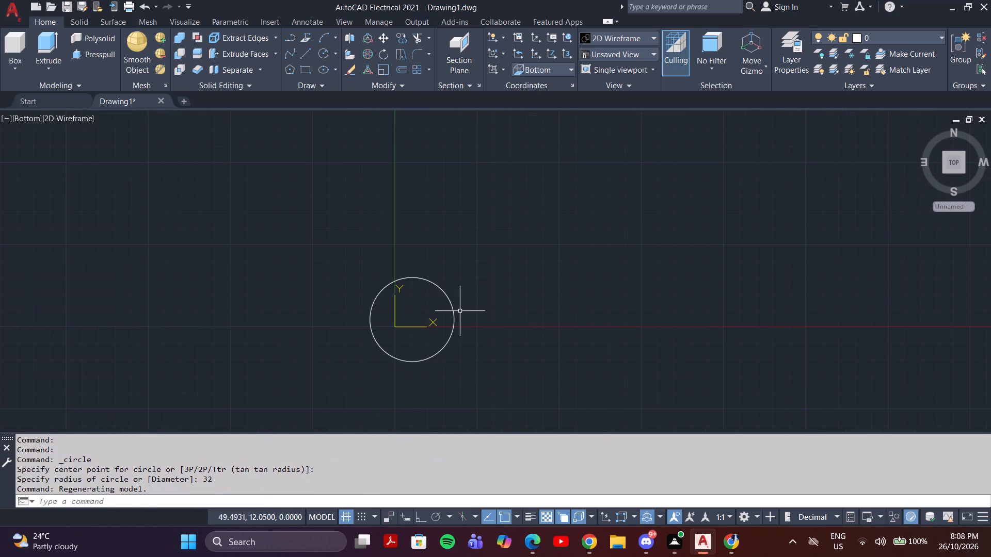
left_click(471, 310)
left_click(449, 332)
key("m")
key("Return")
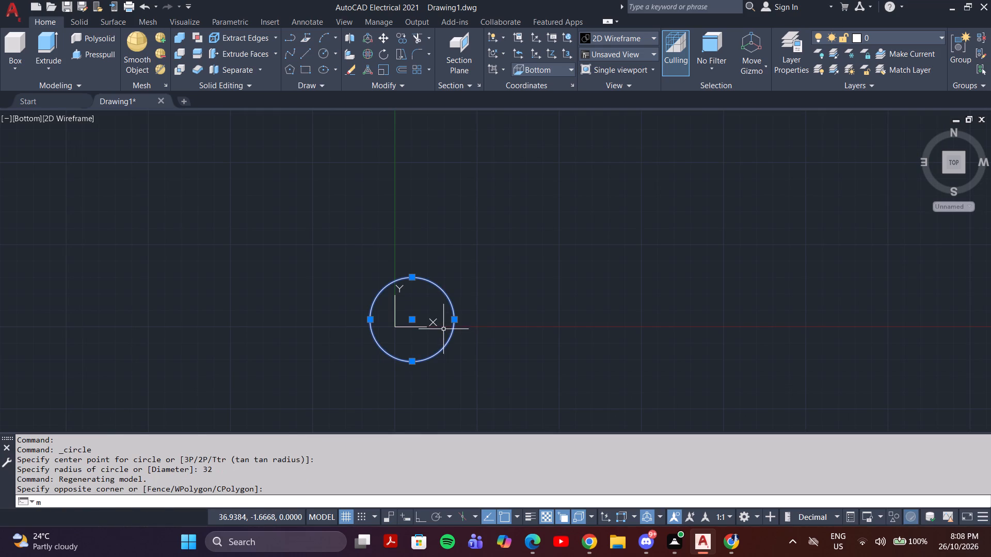
left_click(411, 320)
left_click(514, 237)
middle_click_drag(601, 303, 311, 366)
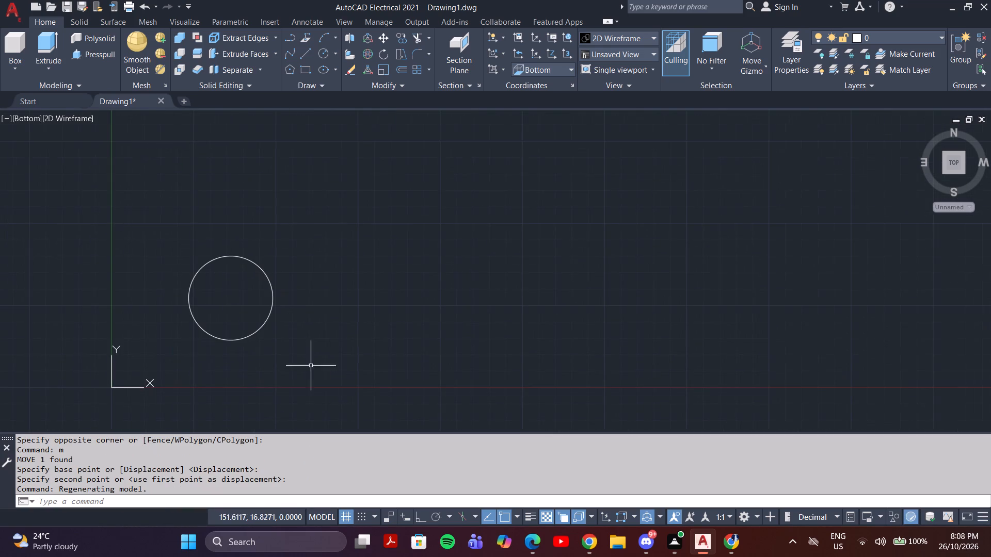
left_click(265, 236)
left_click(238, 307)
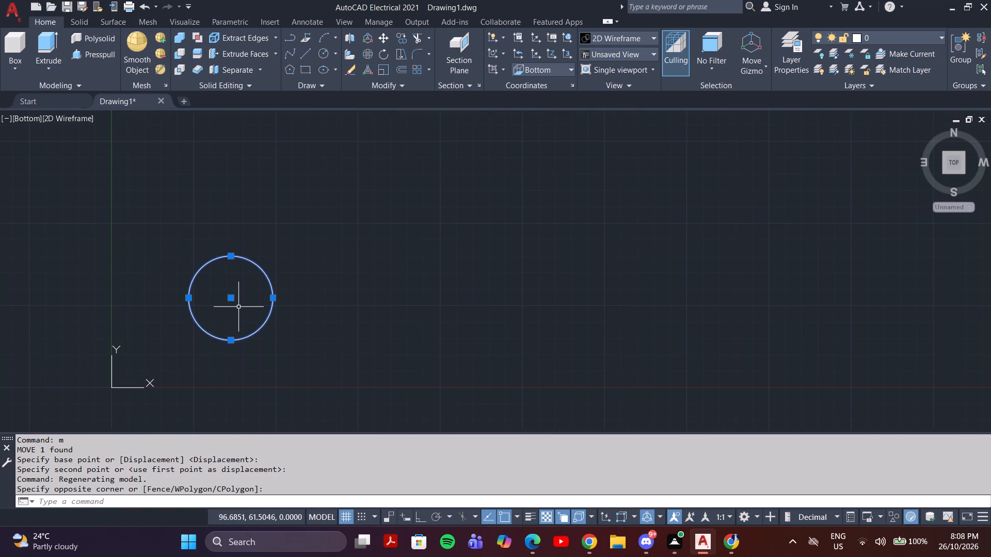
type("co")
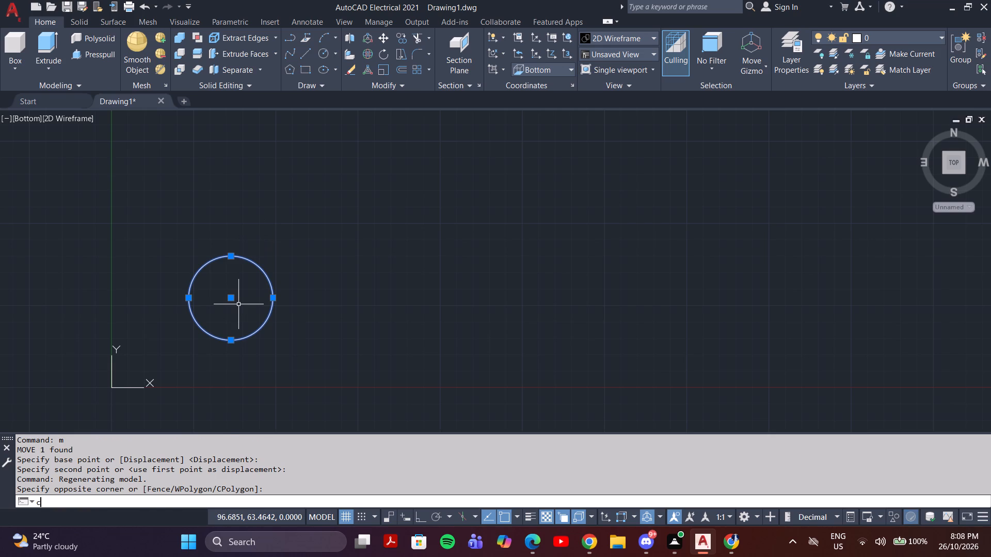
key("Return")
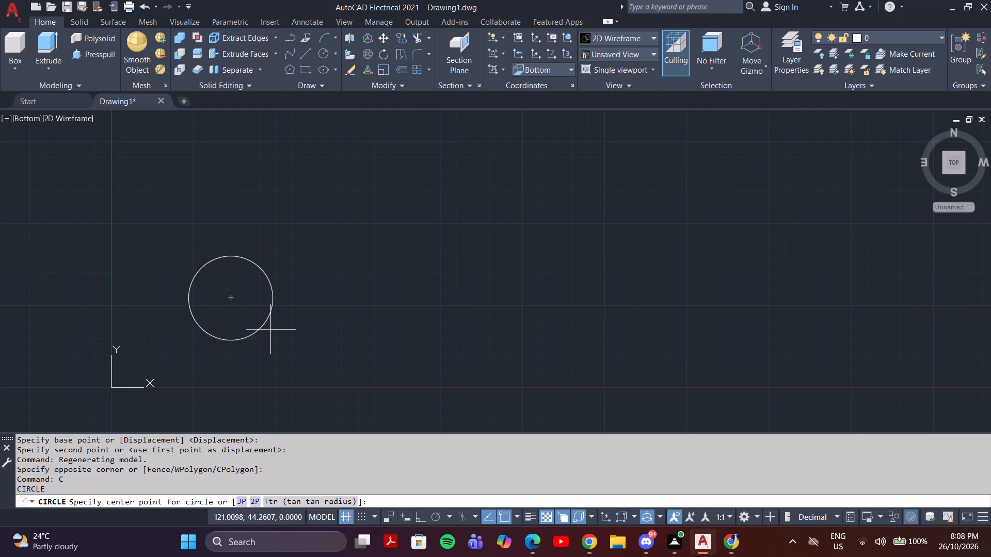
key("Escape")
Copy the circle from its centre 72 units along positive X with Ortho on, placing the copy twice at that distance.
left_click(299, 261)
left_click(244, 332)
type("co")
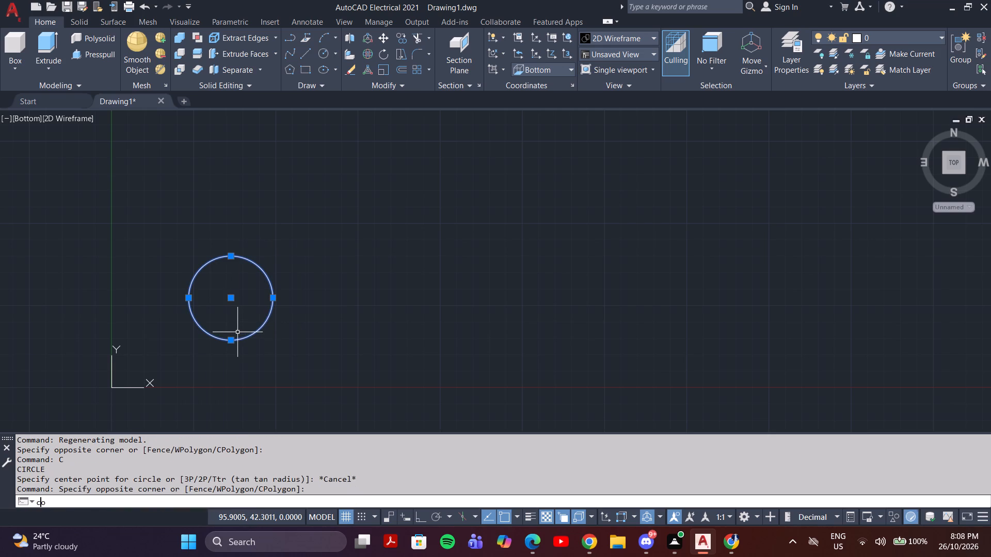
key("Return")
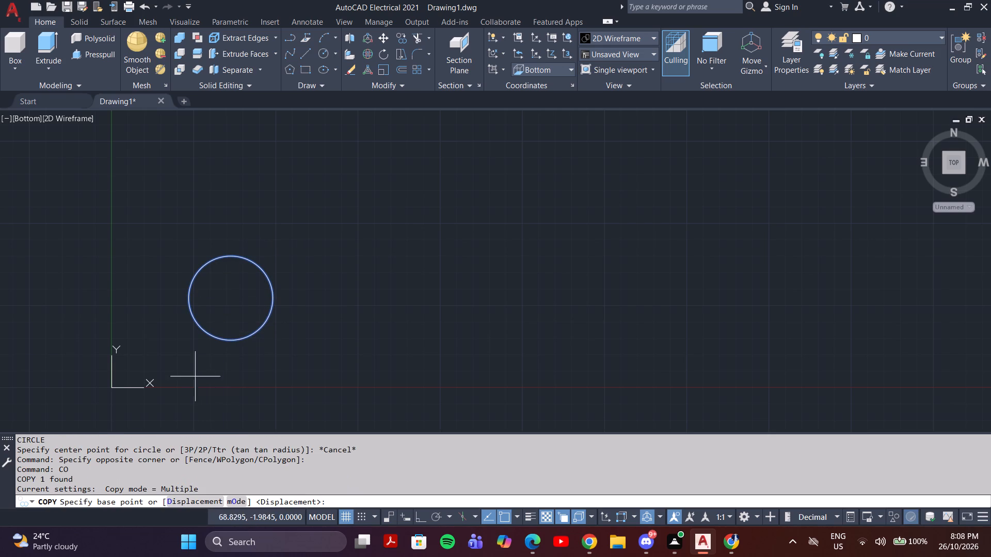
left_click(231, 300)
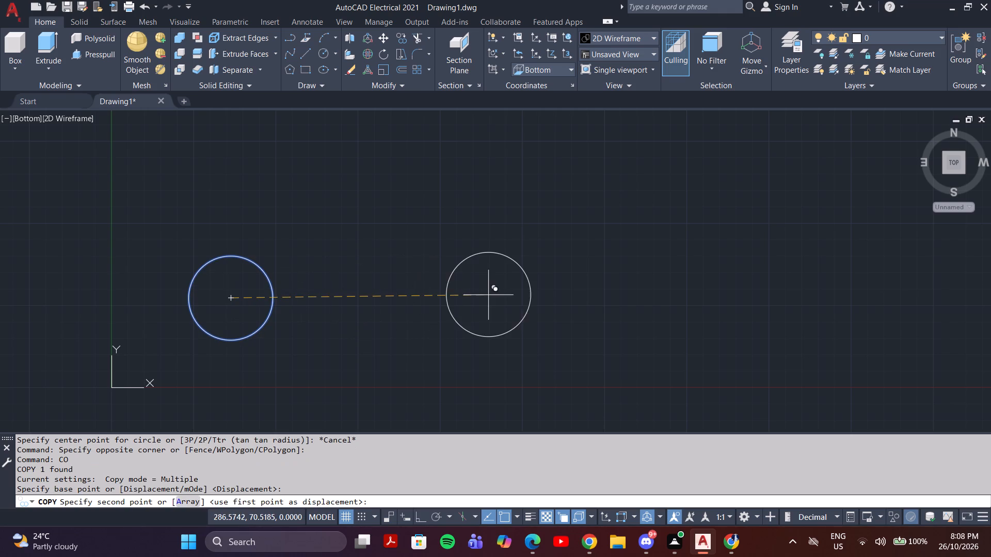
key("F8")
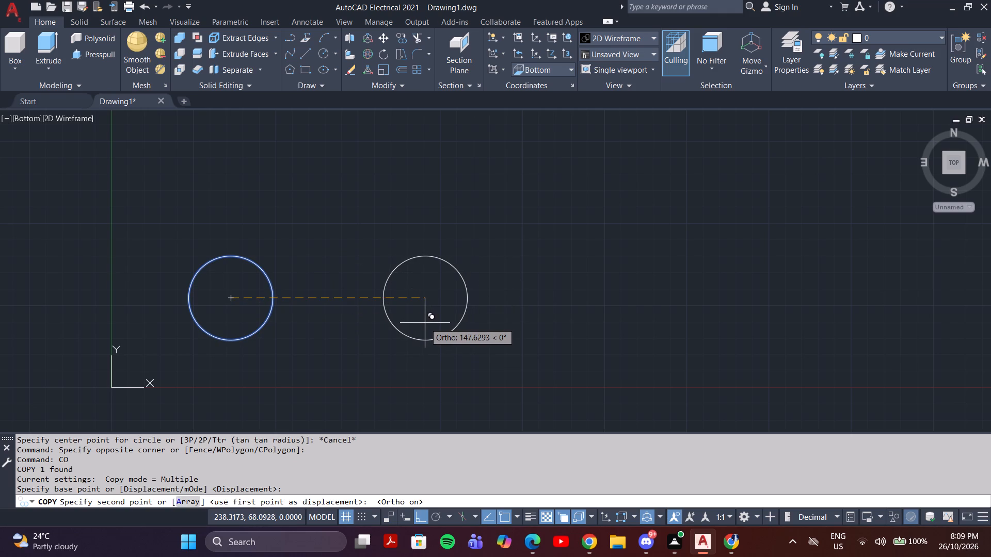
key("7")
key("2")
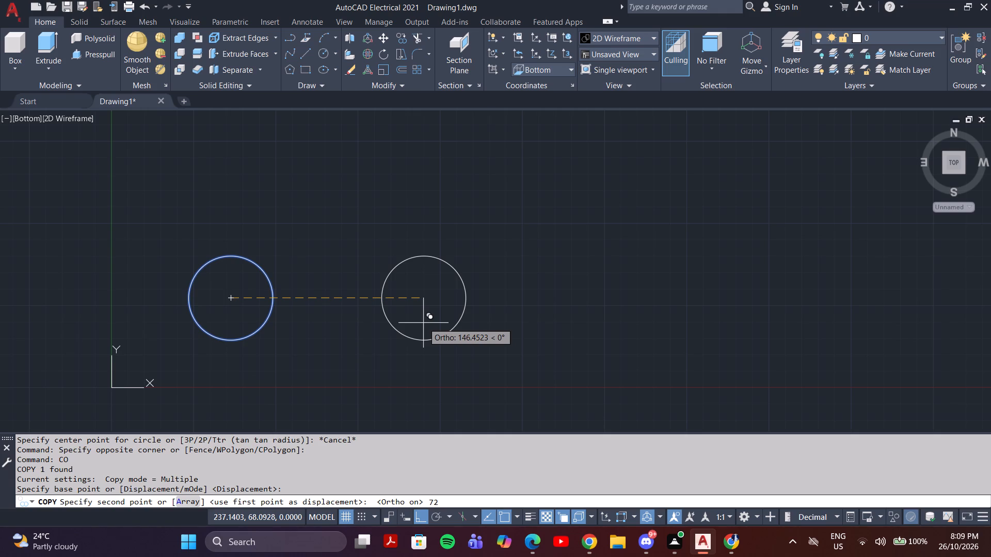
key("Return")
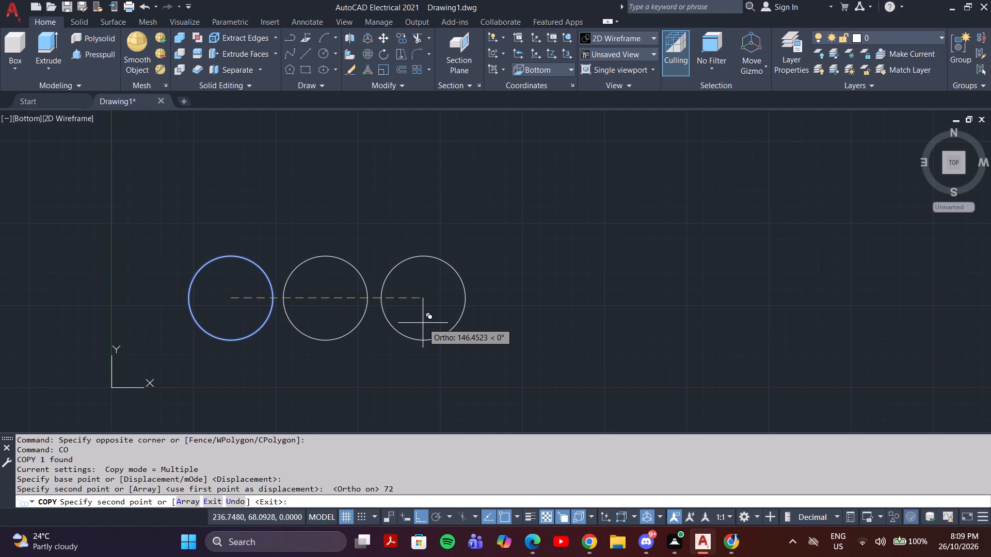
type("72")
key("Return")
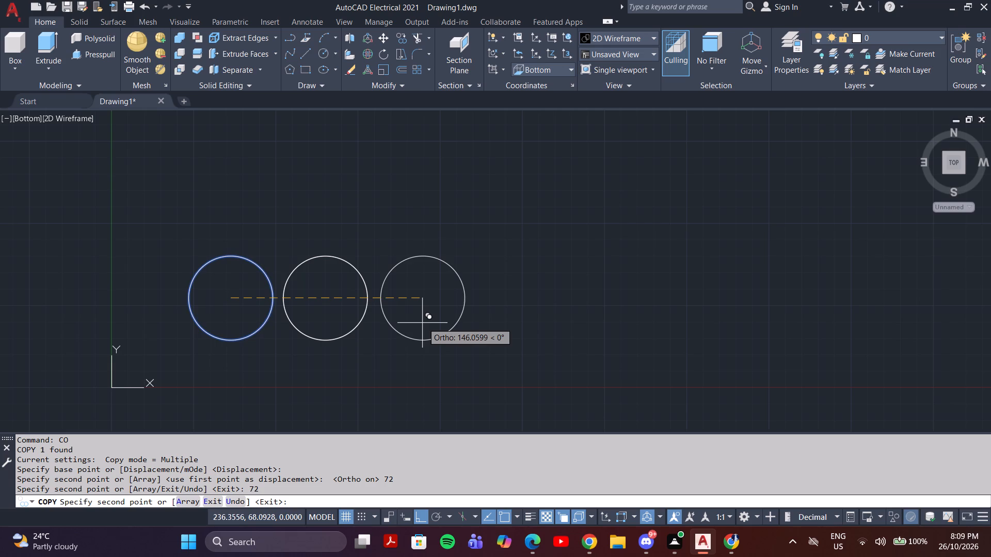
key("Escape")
Erase all the circles, both the copies and the original.
scroll(283, 303, "up", 2)
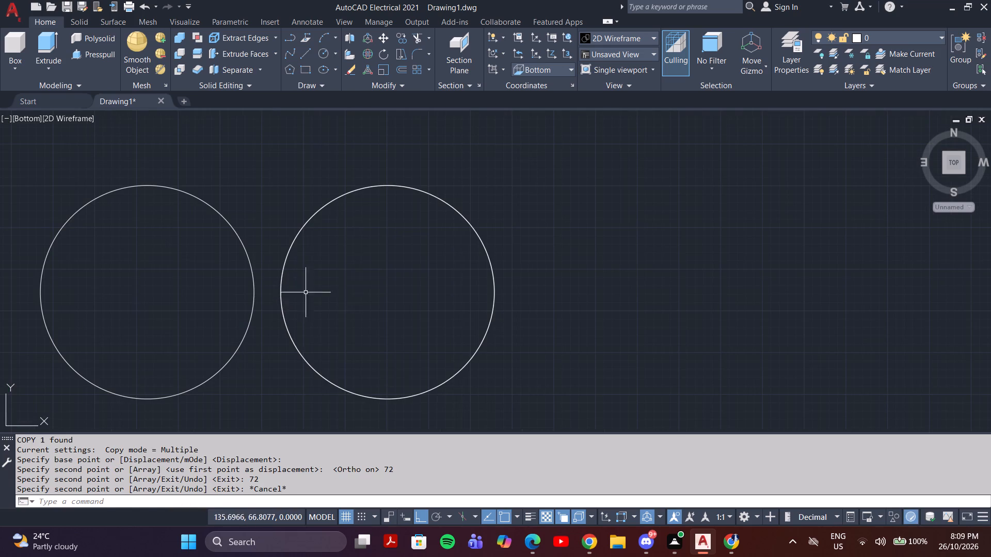
left_click_drag(355, 283, 349, 290)
left_click(298, 375)
key("Delete")
left_click_drag(280, 271, 245, 288)
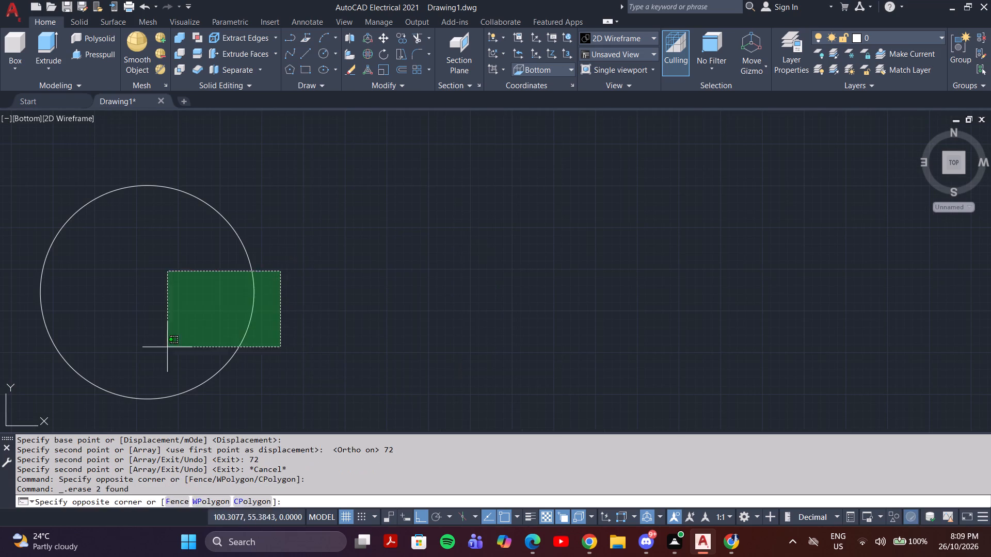
left_click(159, 363)
key("Delete")
Draw a circle of radius 32 centred at about X 147, Y 101.
scroll(273, 350, "down", 1)
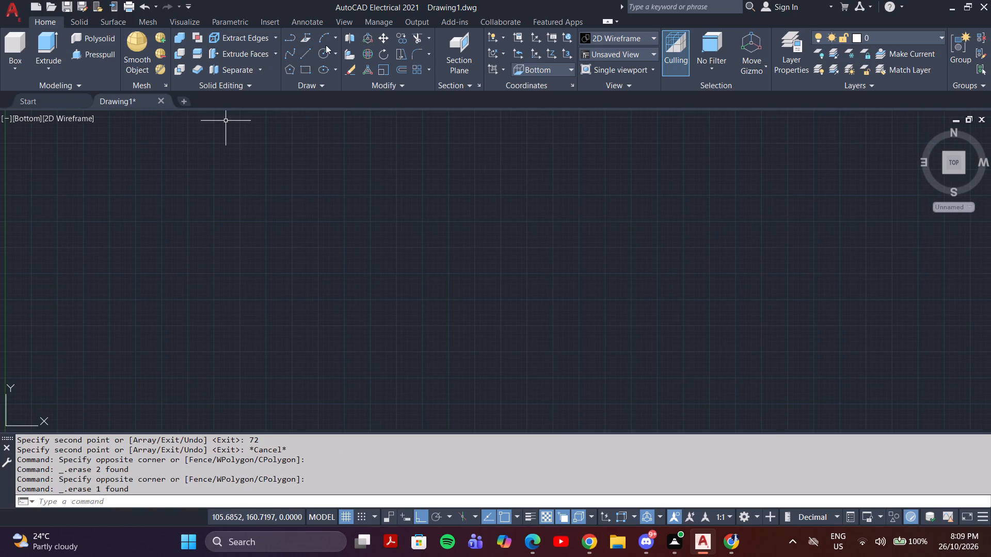
left_click(327, 54)
left_click(313, 244)
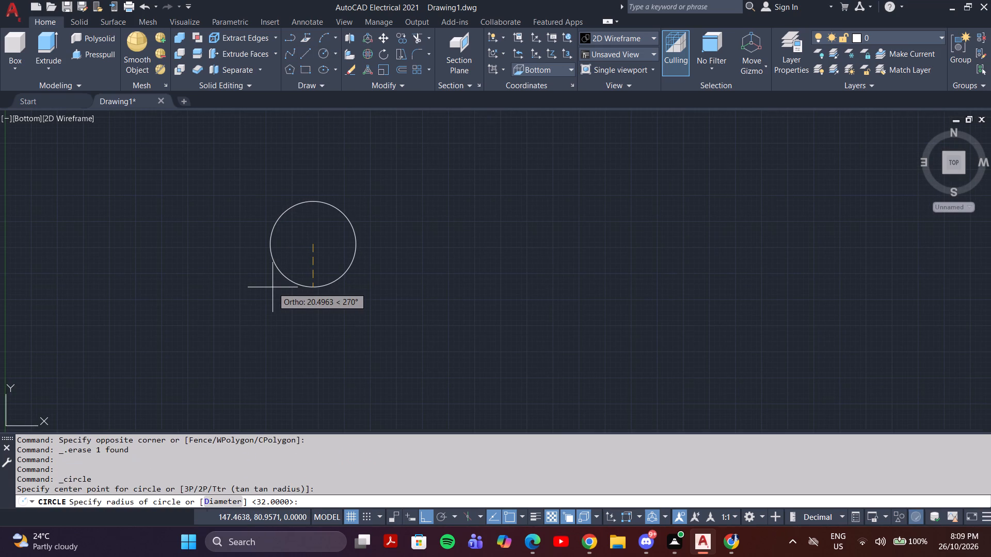
type("32")
key("Return")
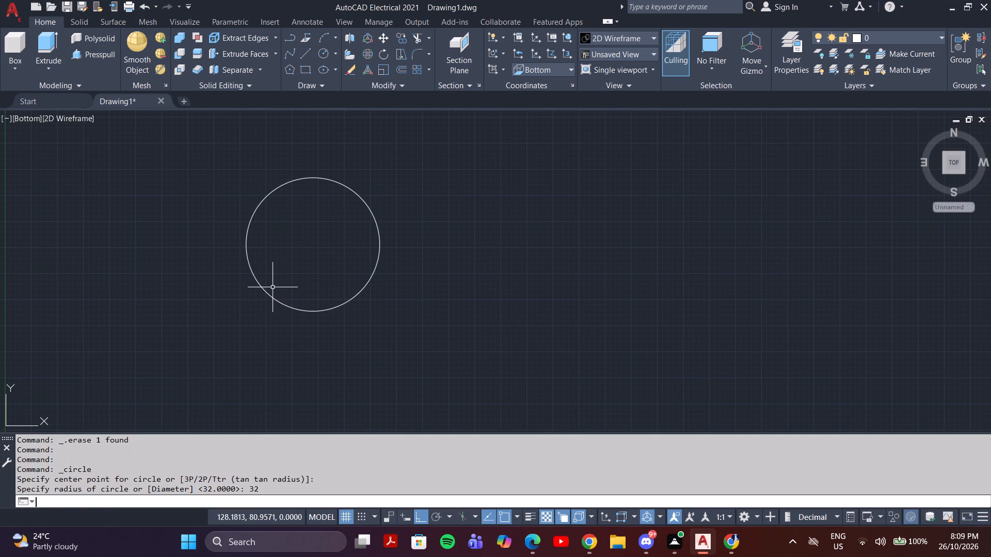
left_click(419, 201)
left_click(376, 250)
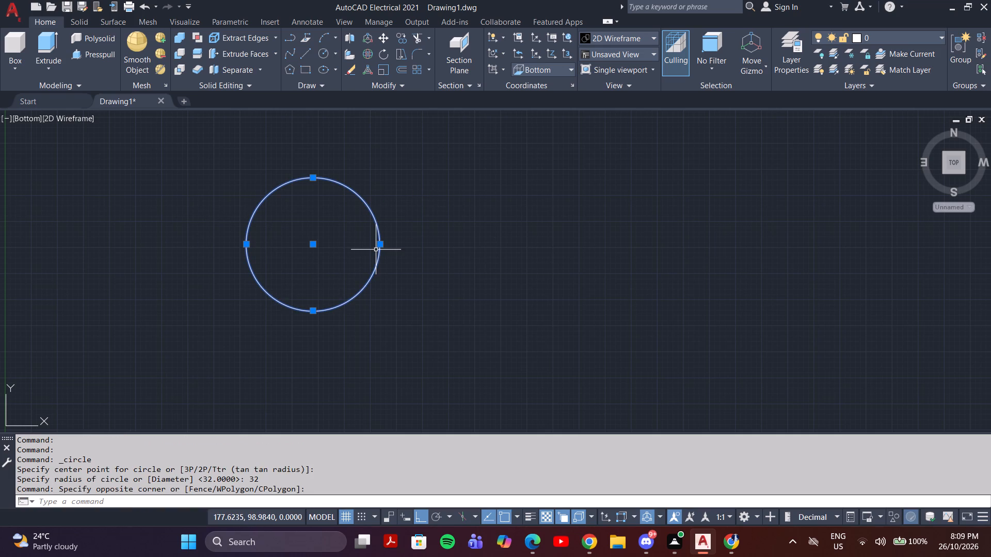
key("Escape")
Draw a horizontal construction line 72 units long from the circle's centre along positive X.
key("l")
key("Return")
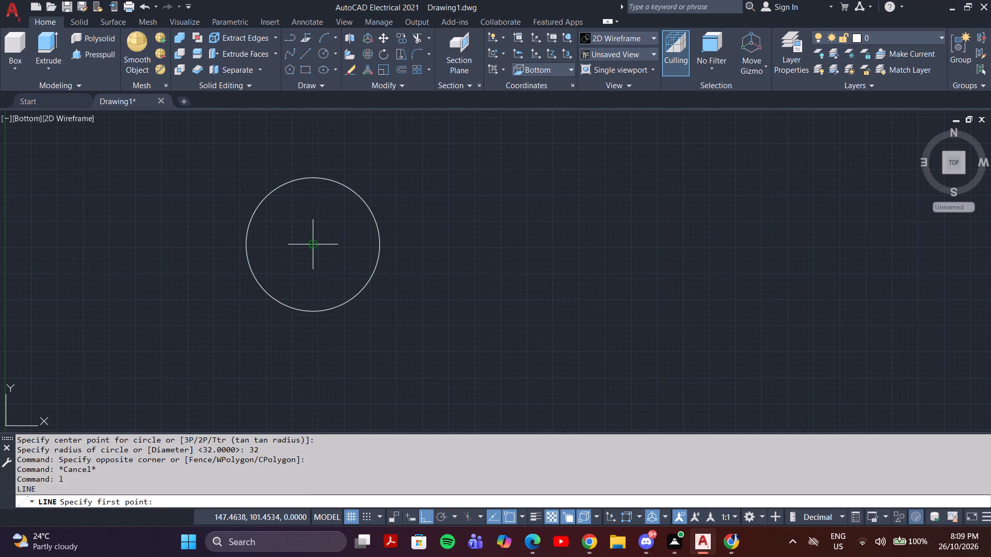
left_click_drag(314, 245, 335, 247)
type("72")
key("Return")
key("Escape")
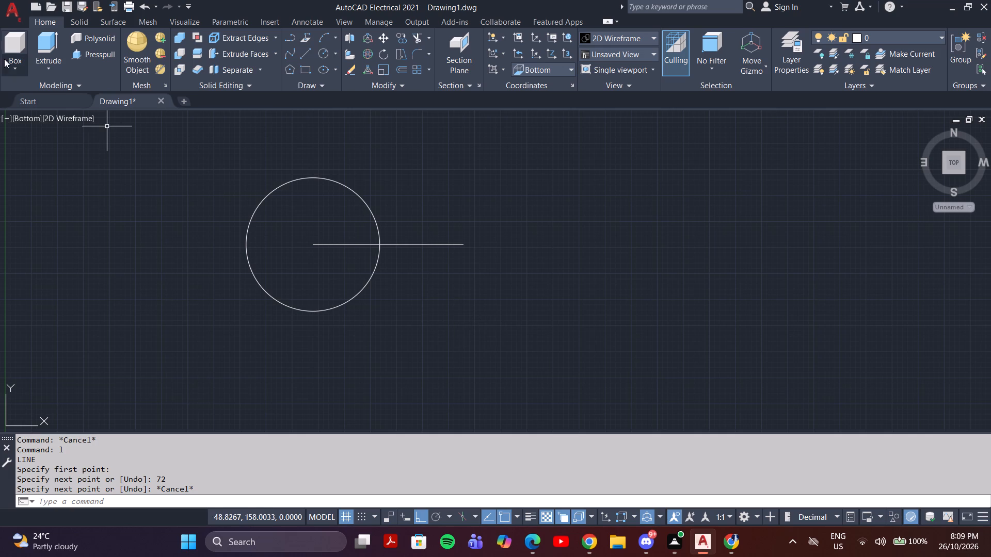
Copy the radius-32 circle from its centre to the far endpoint of the construction line.
left_click(345, 173)
left_click(289, 236)
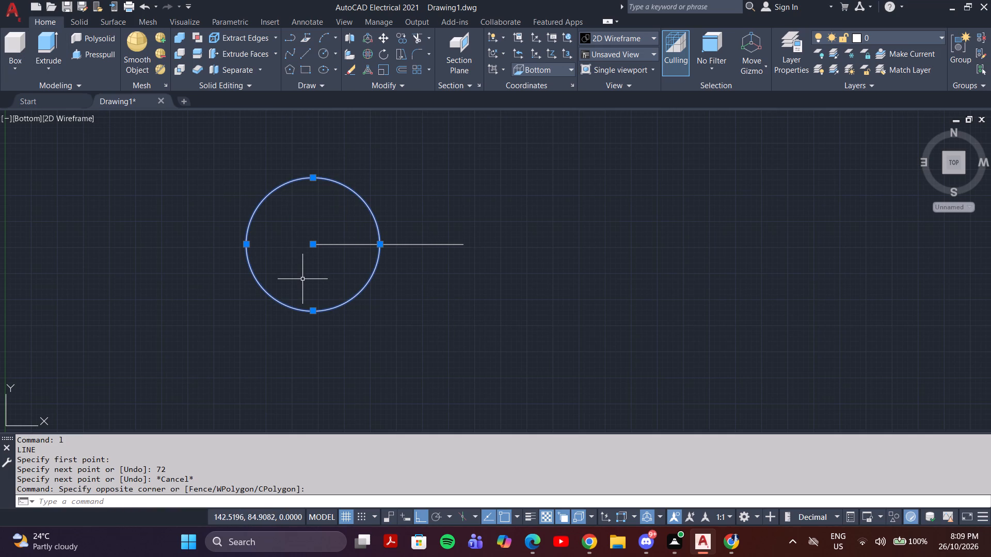
type("co")
key("Return")
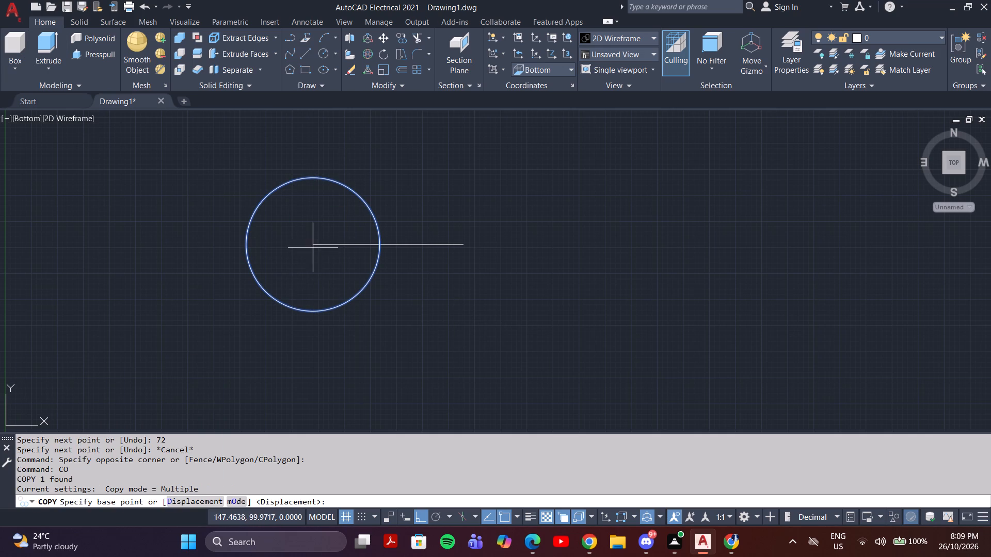
left_click(313, 245)
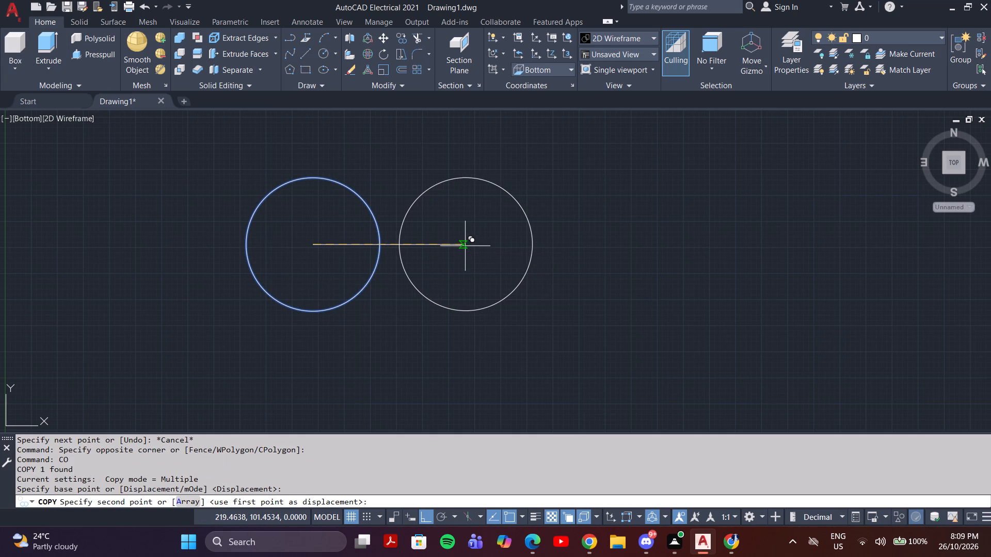
scroll(459, 241, "up", 4)
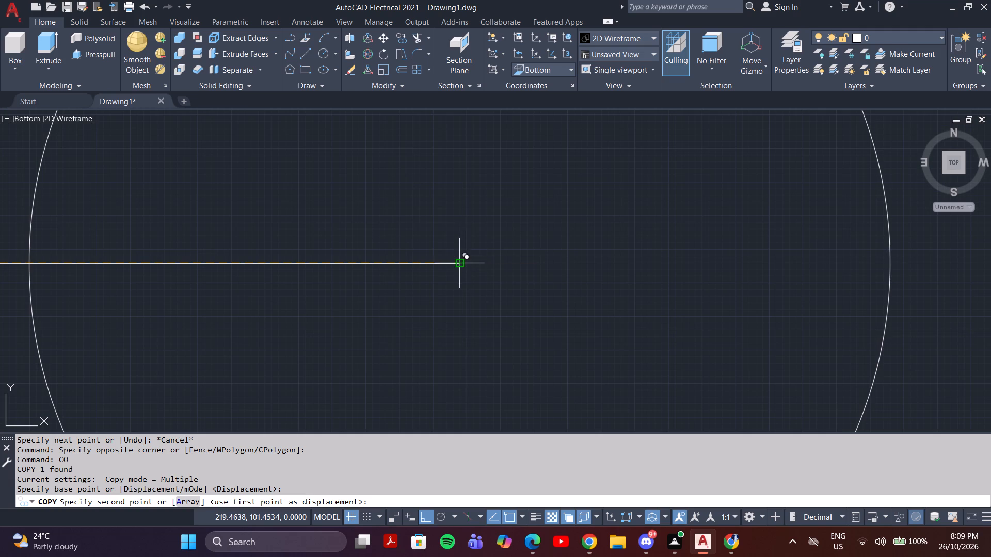
left_click(459, 264)
scroll(539, 268, "down", 5)
key("Escape")
Draw a concentric circle of radius 16 at the original circle's centre, where the construction line starts.
scroll(509, 294, "down", 1)
scroll(503, 291, "up", 4)
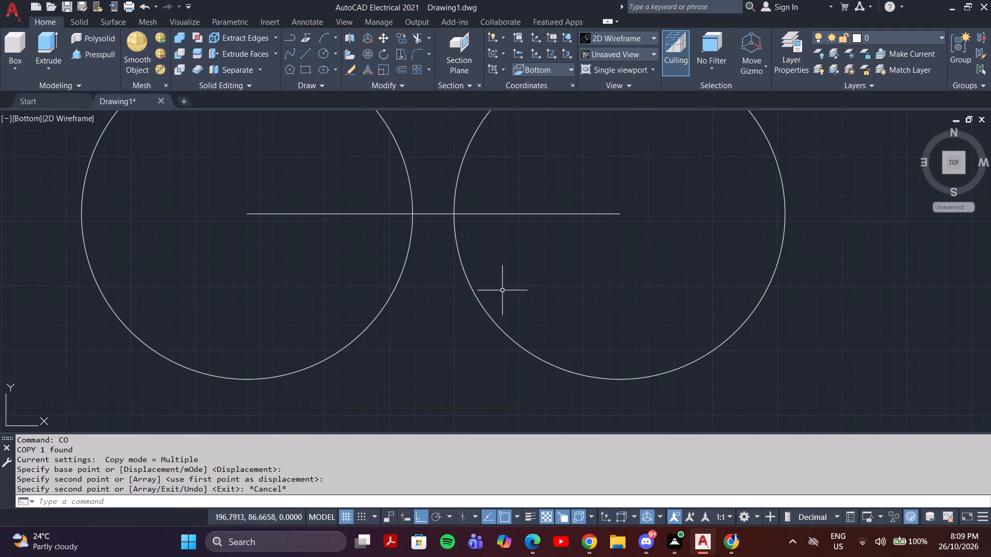
scroll(468, 297, "down", 1)
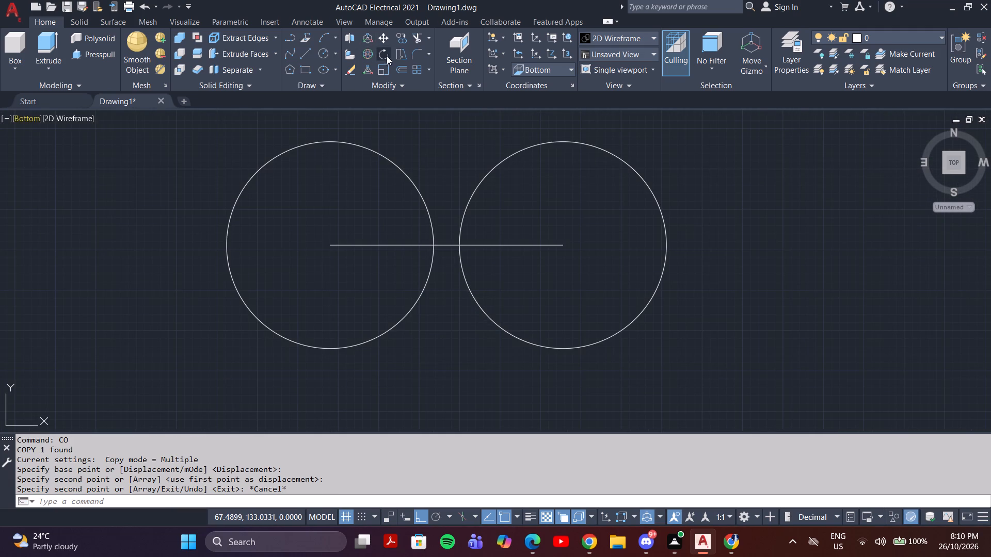
left_click(322, 56)
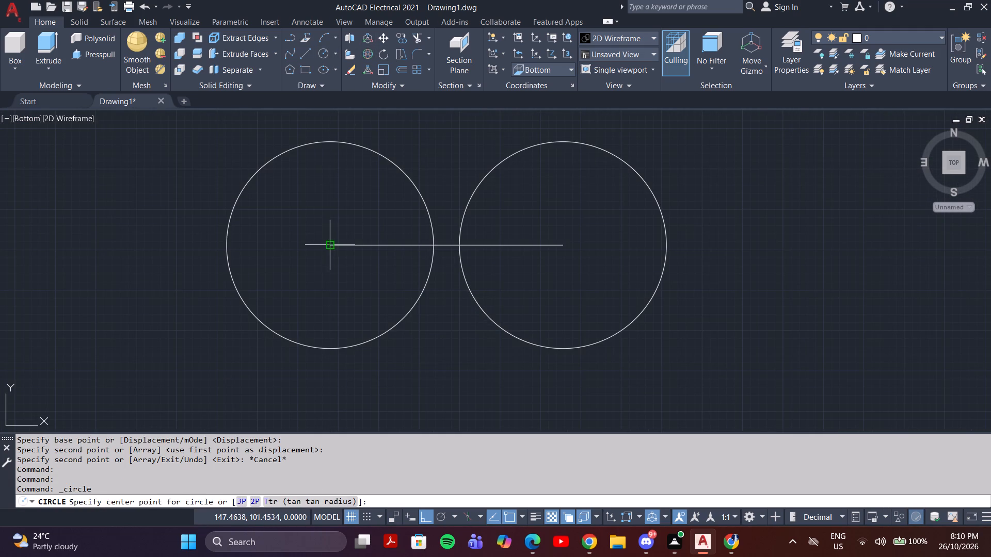
left_click(329, 248)
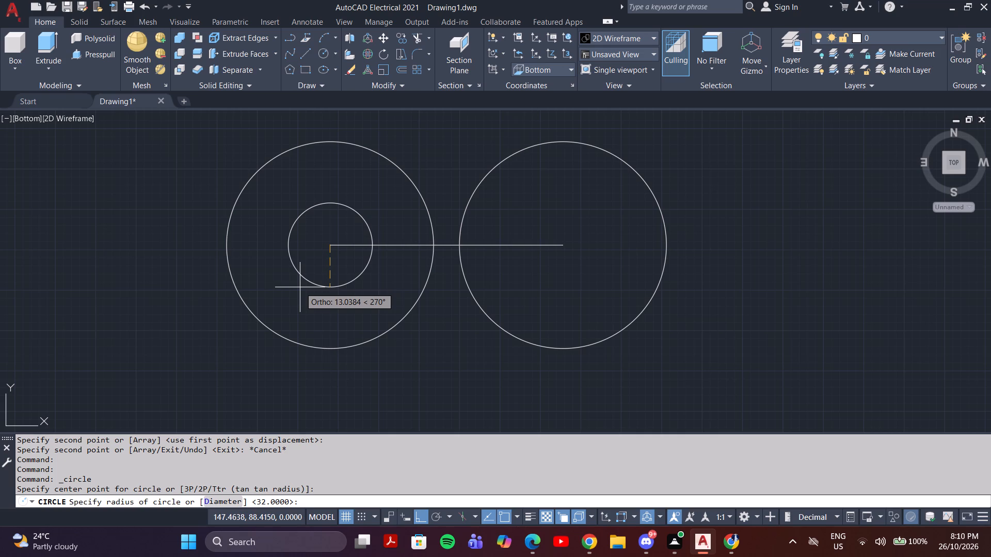
type("16")
key("Return")
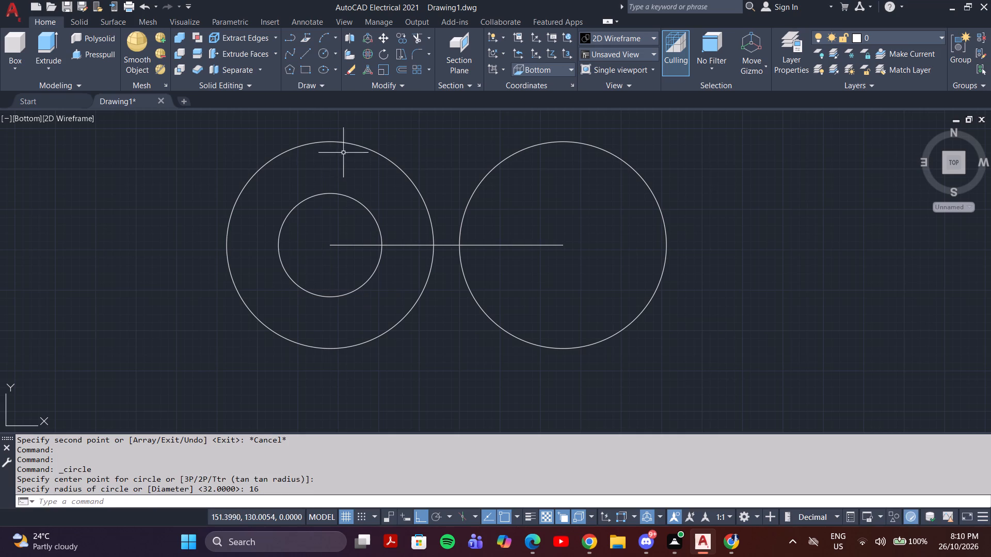
Copy the radius-16 circle from its centre to the centre of the second large circle.
left_click(346, 183)
left_click(300, 240)
type("co")
key("Return")
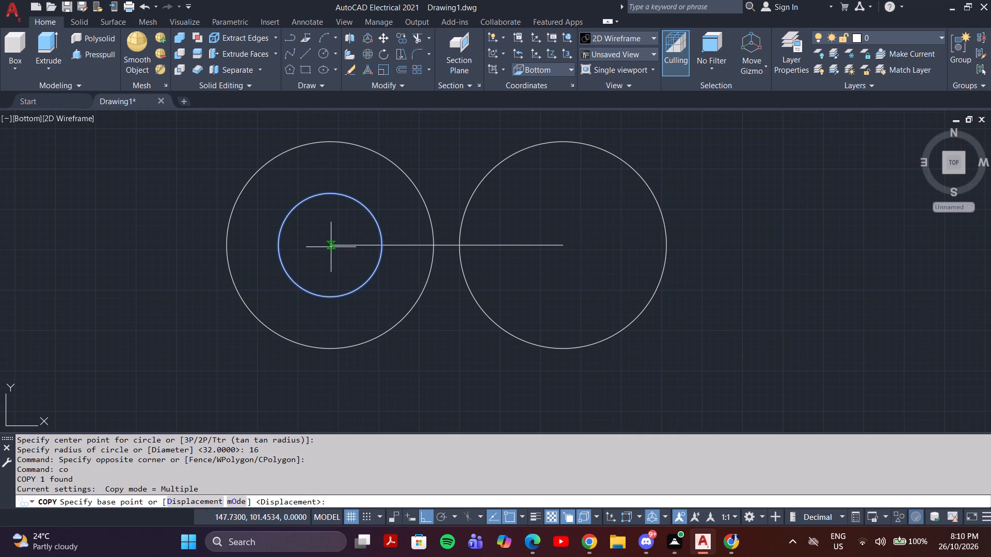
left_click(331, 244)
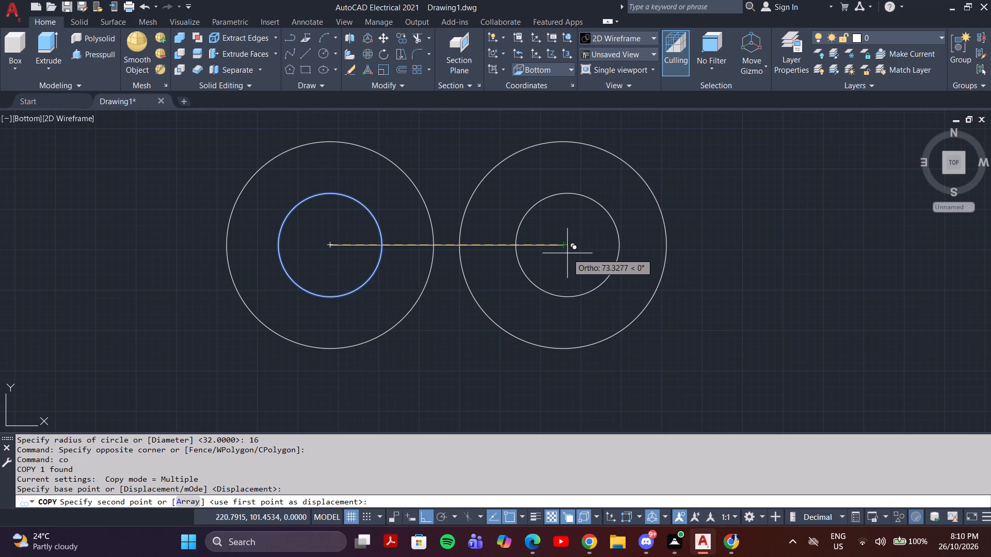
left_click(563, 244)
key("Escape")
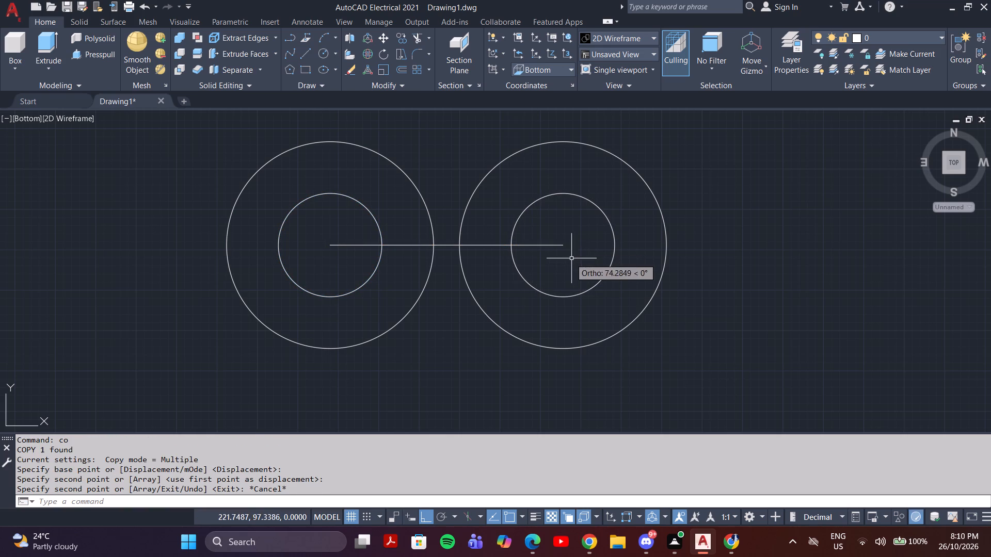
Erase the construction line joining the two circle centres.
scroll(452, 238, "up", 2)
left_click_drag(451, 239, 446, 251)
left_click(444, 294)
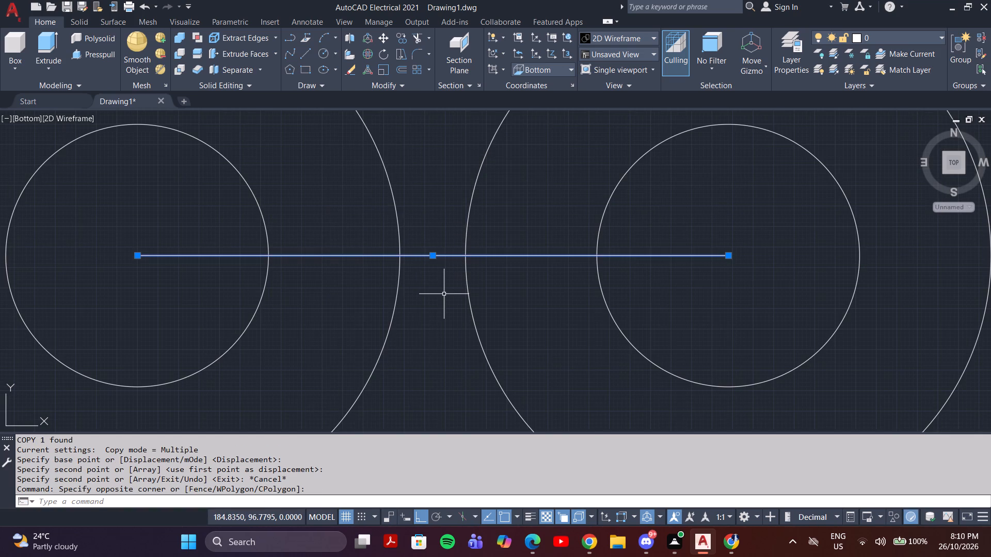
key("Delete")
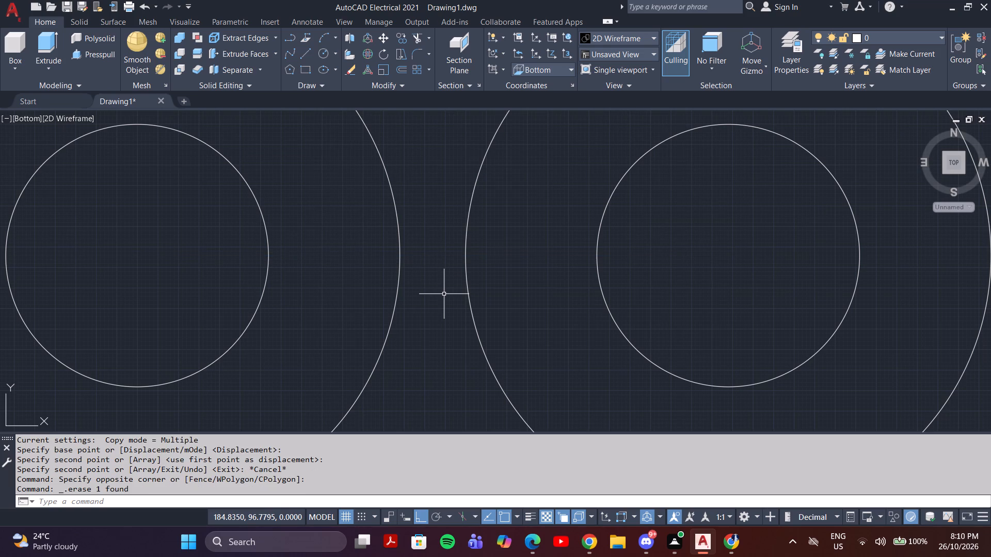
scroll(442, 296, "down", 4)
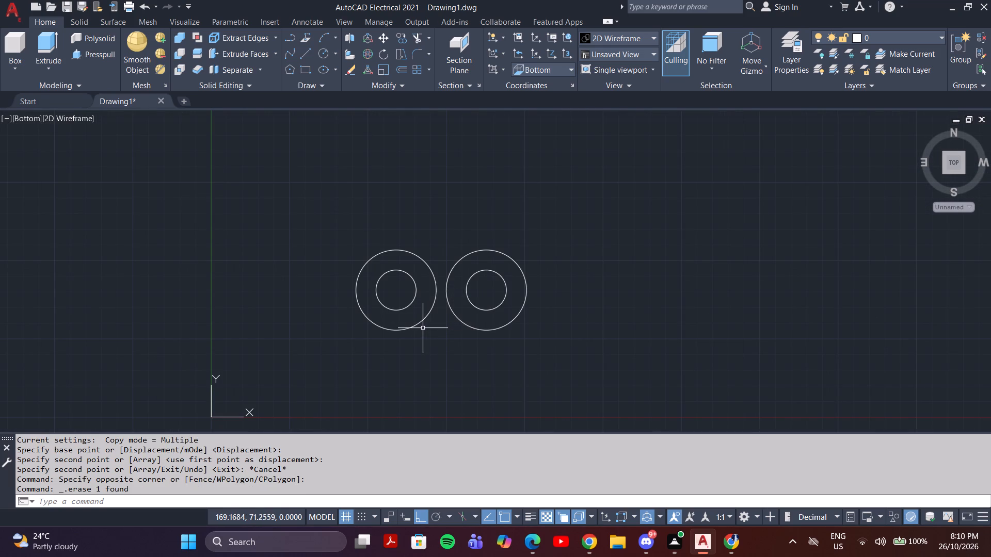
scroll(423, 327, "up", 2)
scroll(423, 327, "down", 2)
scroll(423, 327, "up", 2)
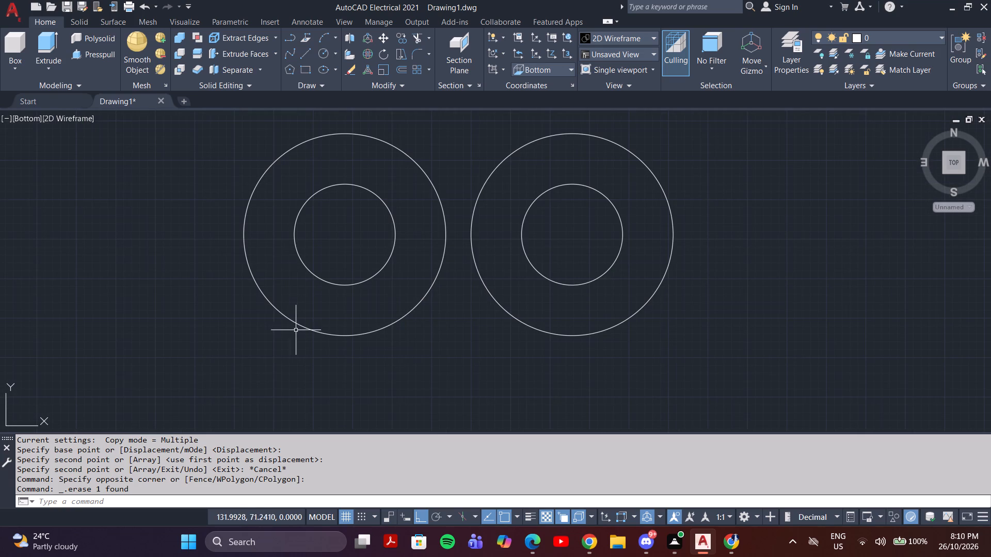
Draw a horizontal line joining the top quadrant points of the two radius-32 circles.
key("l")
key("Return")
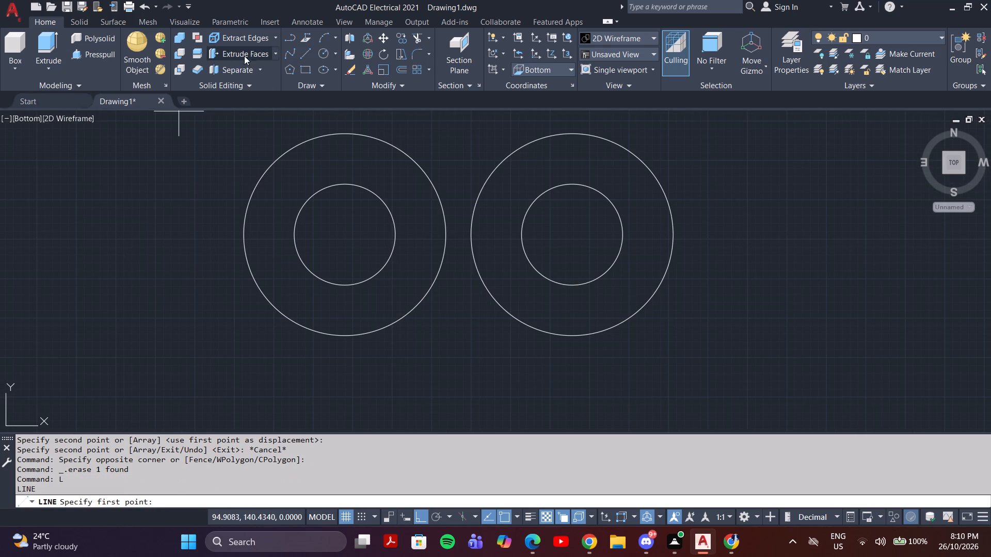
left_click(344, 135)
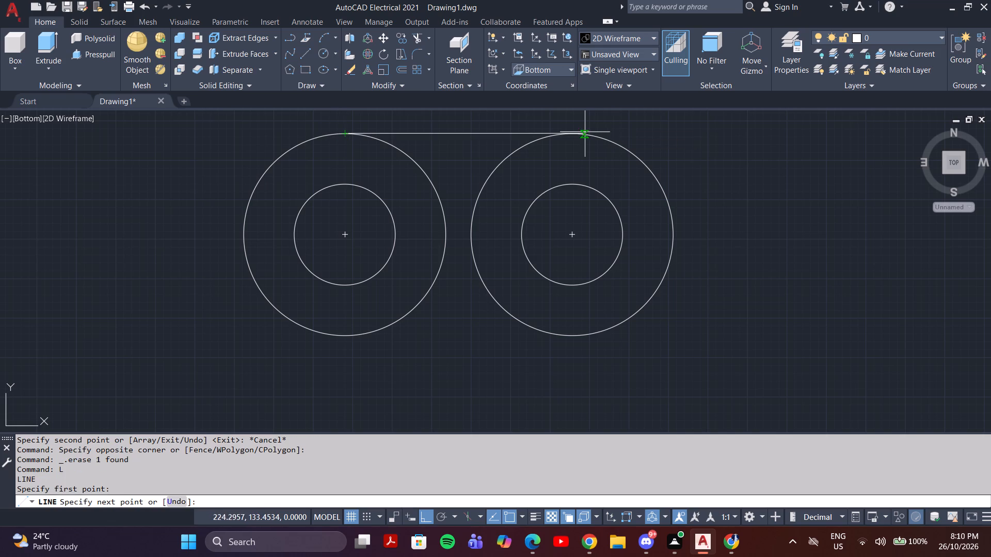
left_click(573, 133)
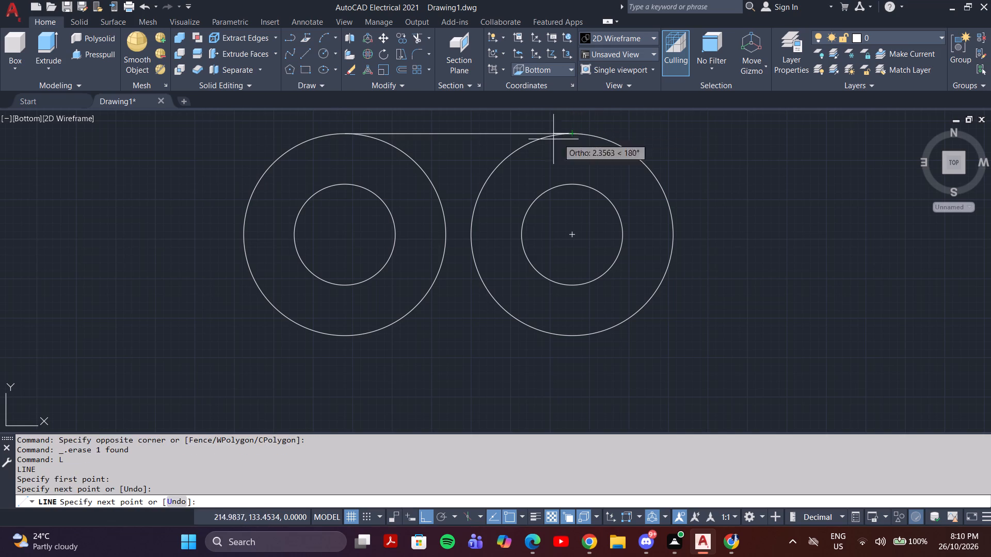
key("Escape")
Mirror the top tangent line about the axis through the two circle centres, keeping the original line.
left_click_drag(481, 130, 466, 140)
left_click(454, 155)
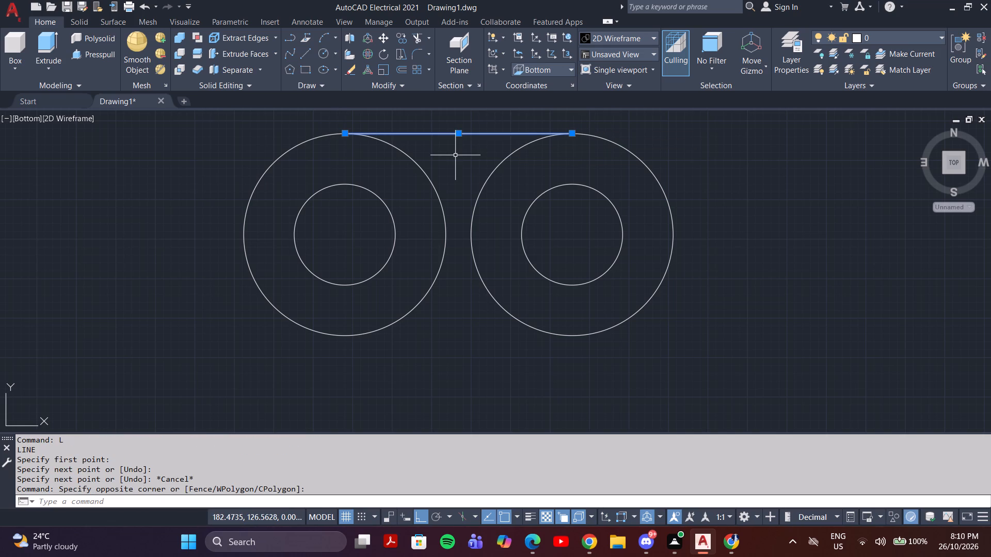
type("mi")
key("Return")
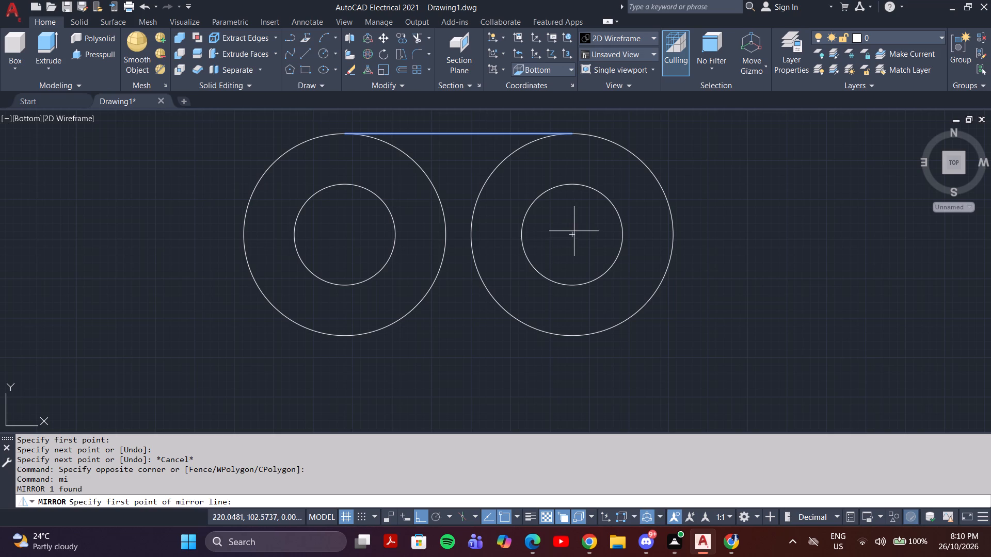
left_click(574, 234)
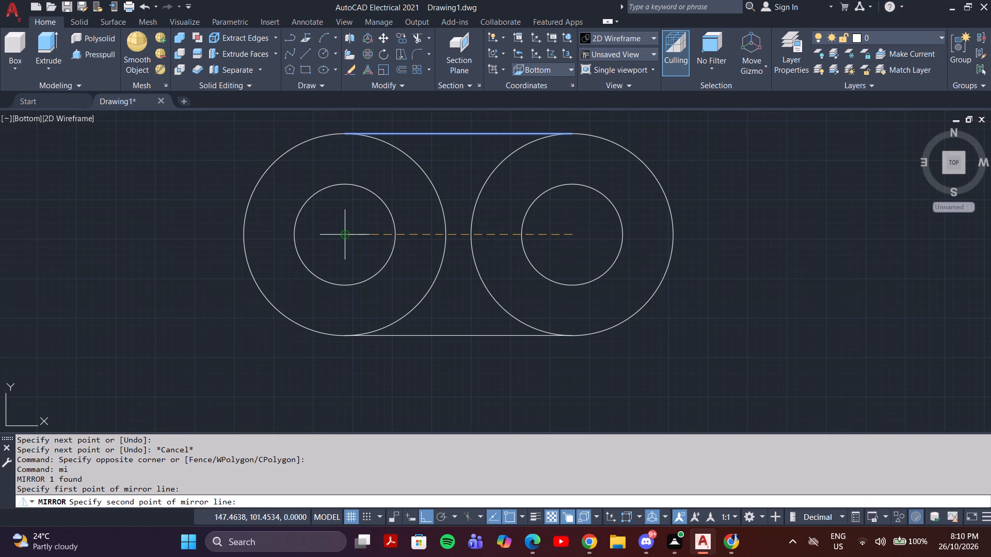
left_click(341, 234)
key("Return")
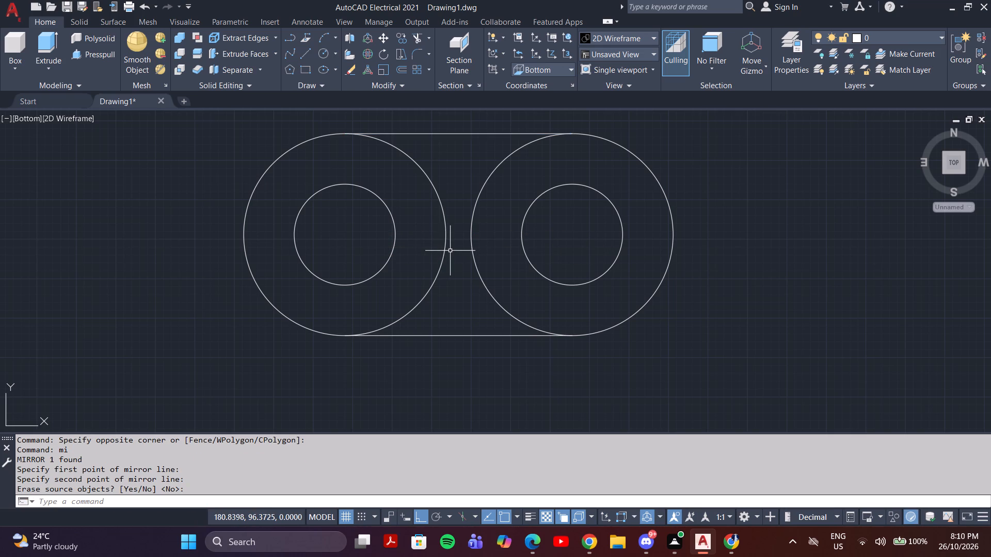
Trim away the facing inner arcs of the two large circles between the tangent lines, leaving a slot-shaped outline.
type("tr")
key("Return")
left_click(430, 244)
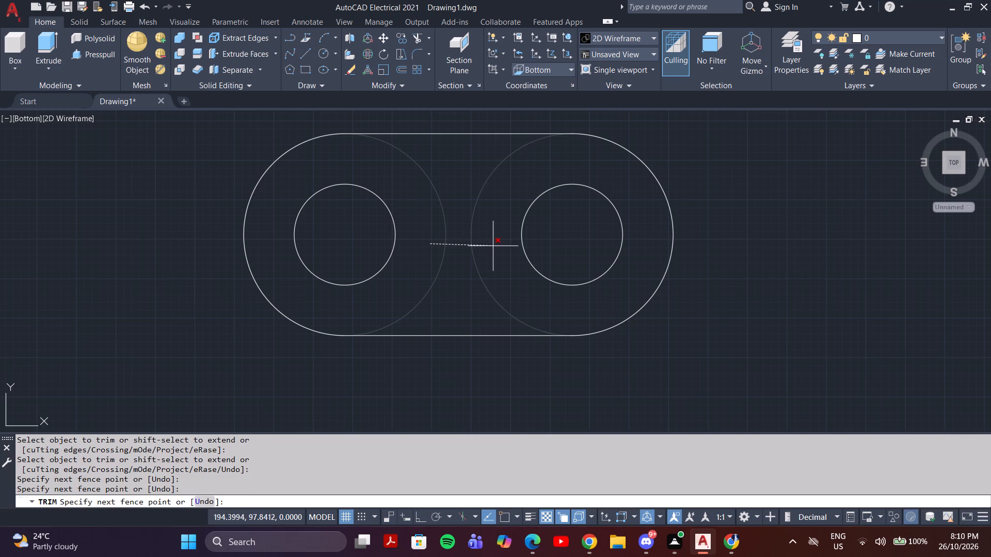
left_click(493, 246)
scroll(446, 273, "down", 1)
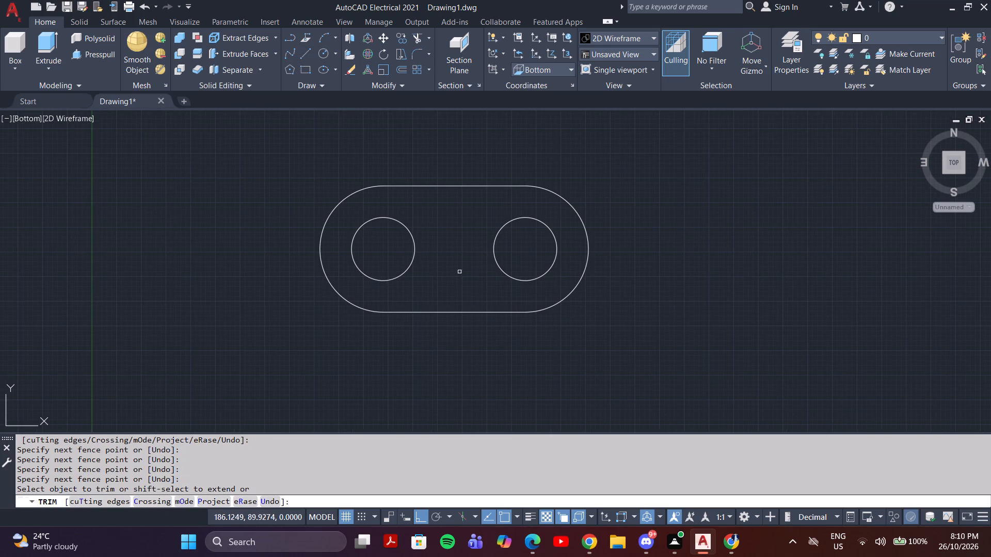
key("Escape")
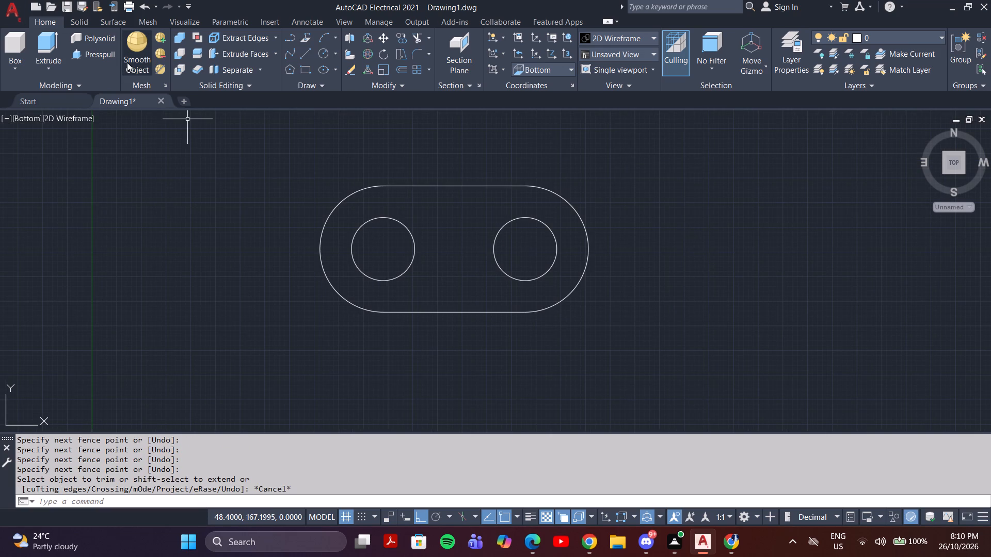
Draw a vertical centre line from the midpoint of the outline's lower edge to the midpoint of its upper edge.
key("l")
key("Return")
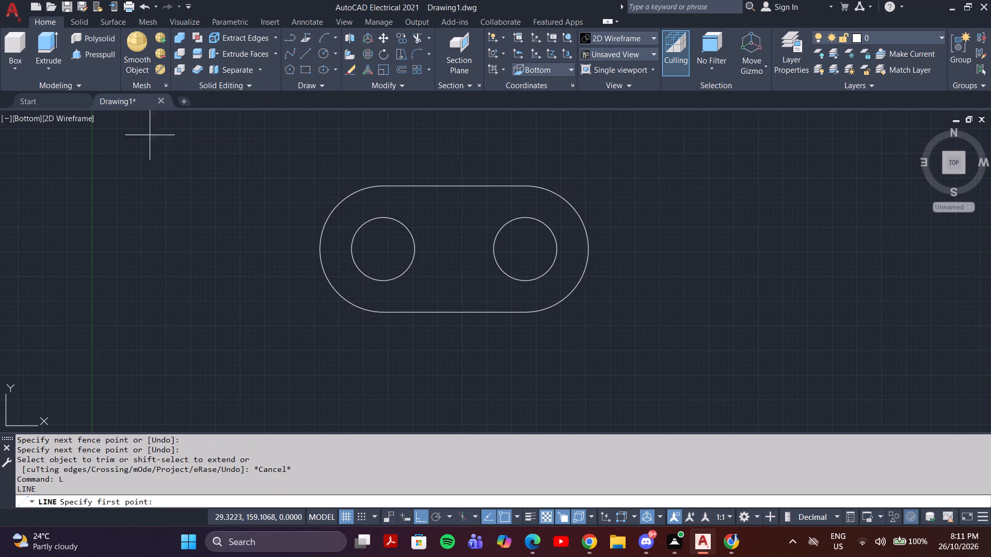
left_click(456, 310)
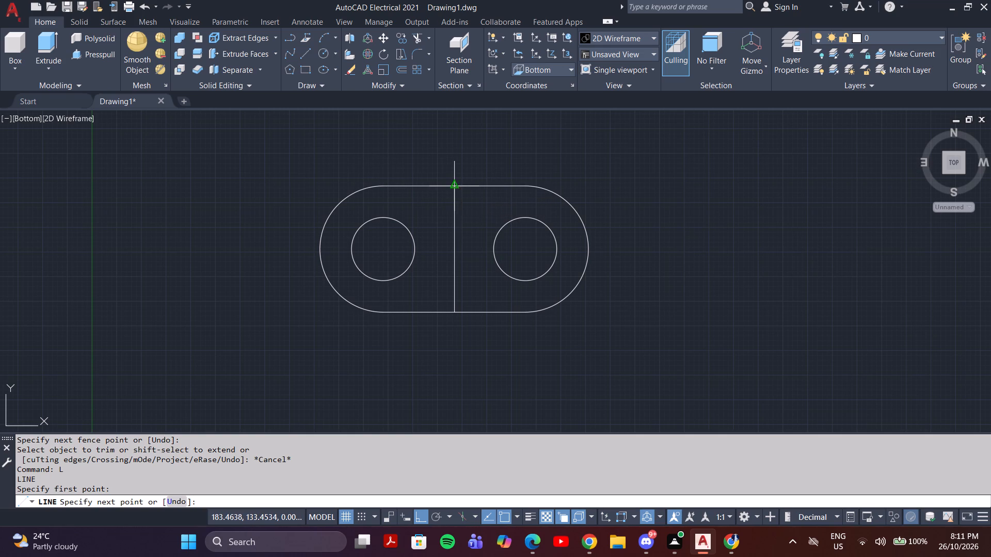
left_click(453, 185)
key("Escape")
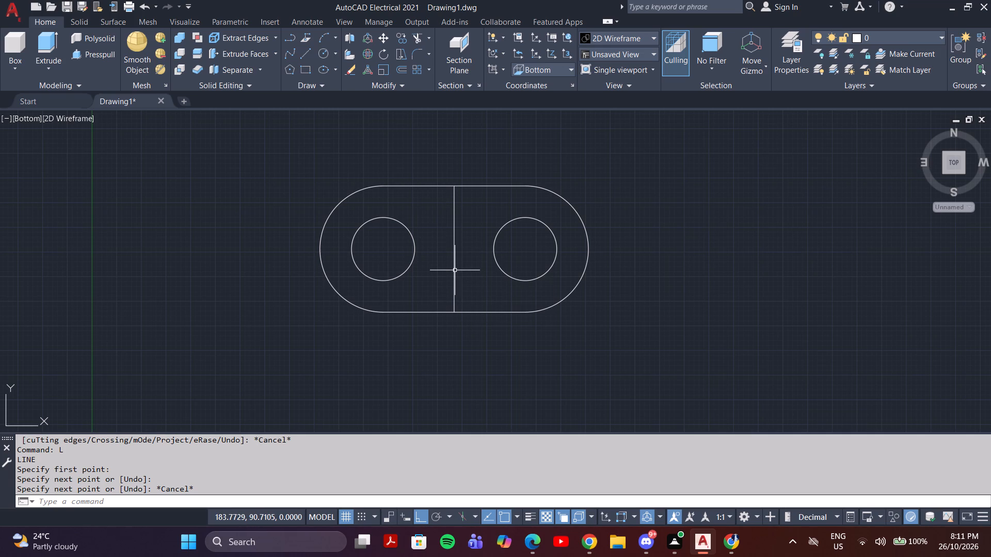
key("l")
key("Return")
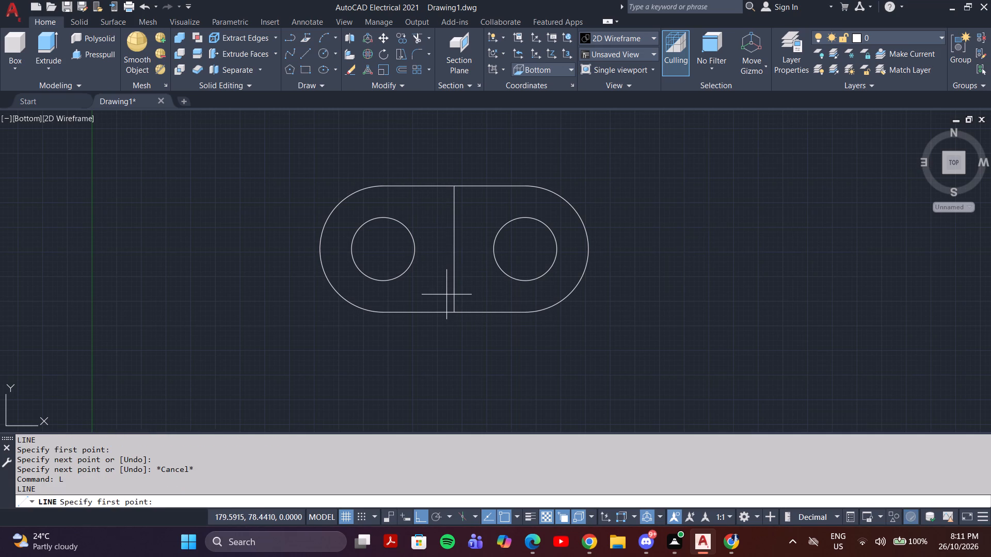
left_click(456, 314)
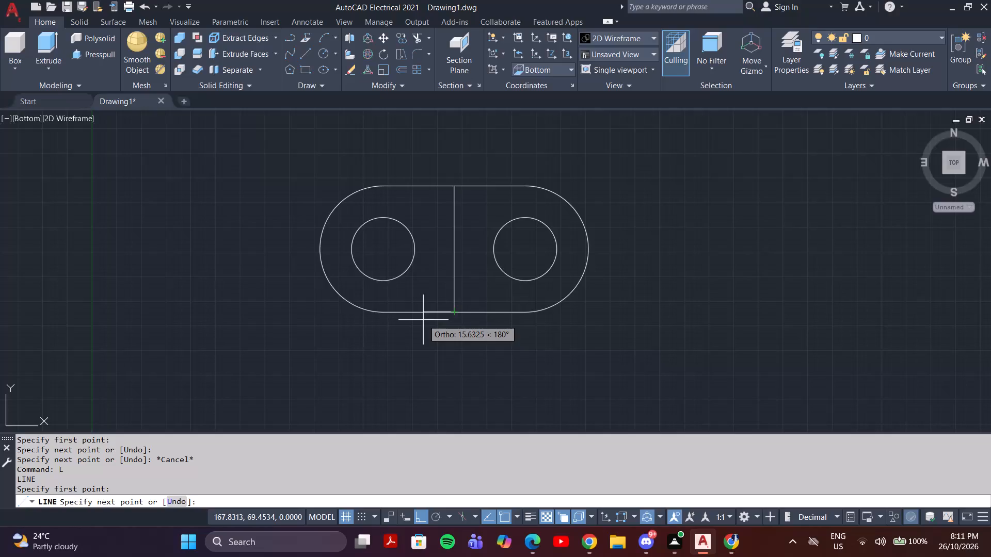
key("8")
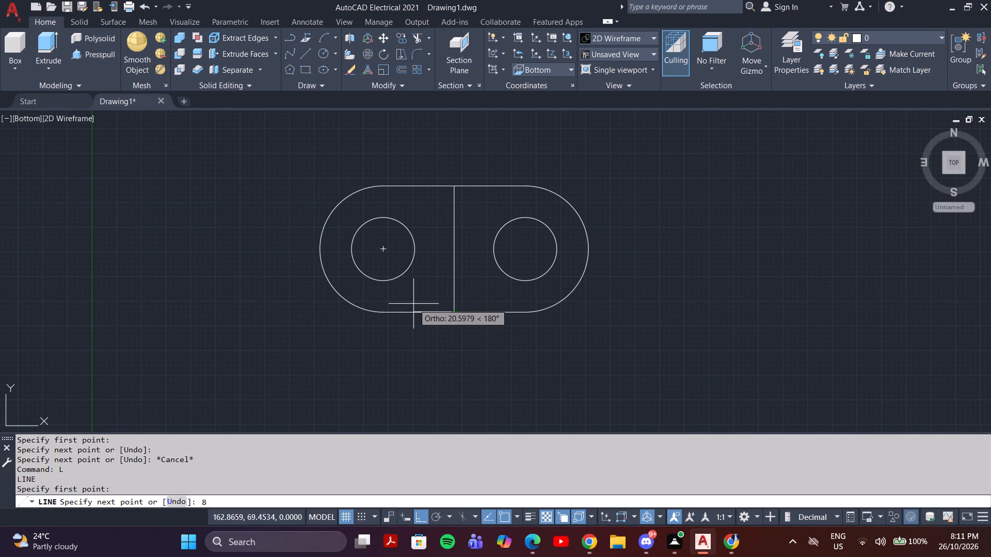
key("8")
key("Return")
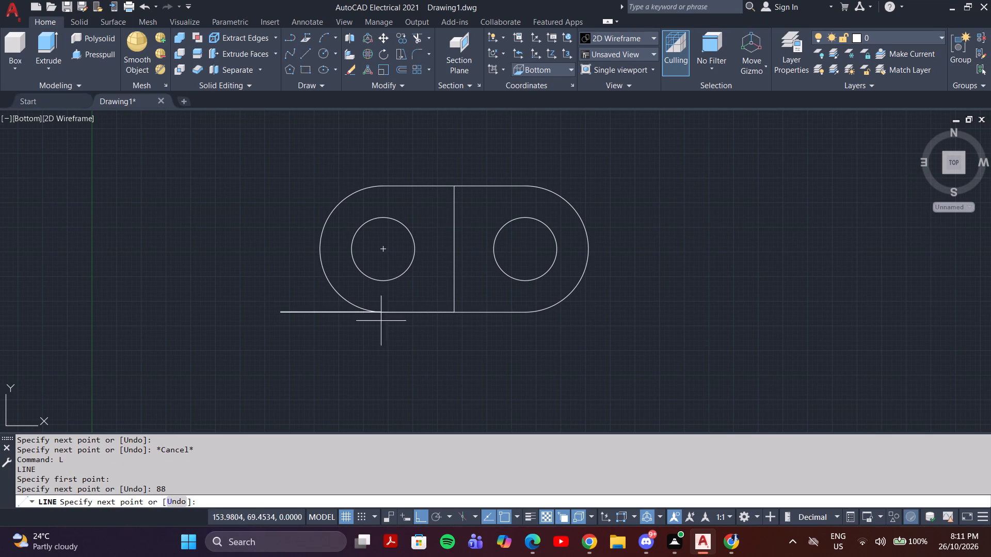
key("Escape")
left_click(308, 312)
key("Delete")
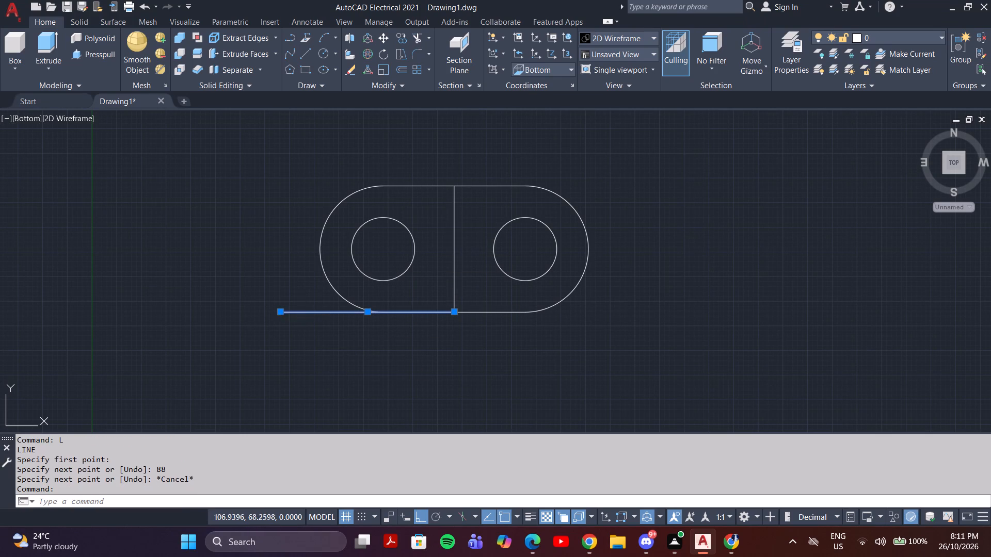
Draw a line 8 units leftward from the centre line's lower end, continuing vertically up to the outline's upper edge.
key("l")
key("Return")
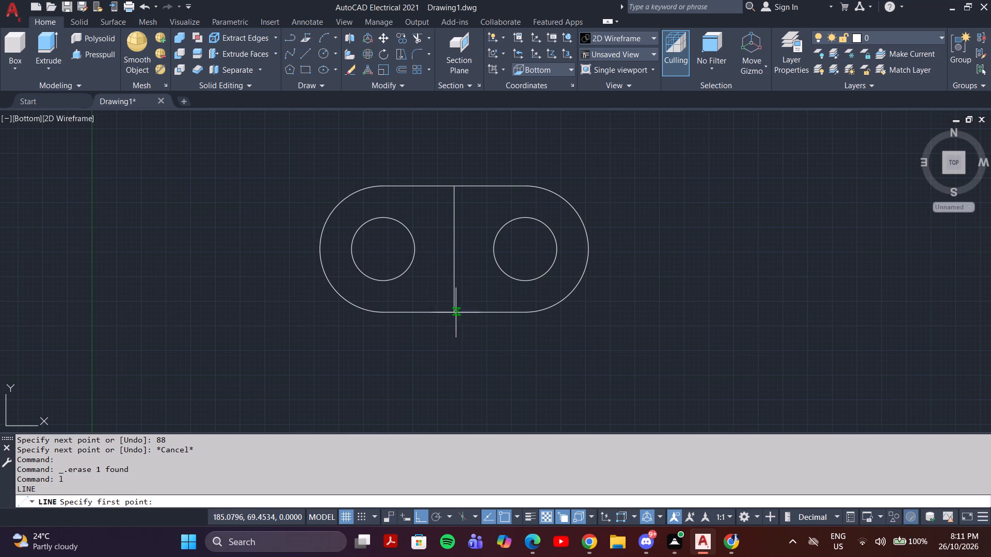
left_click(454, 309)
key("8")
key("Return")
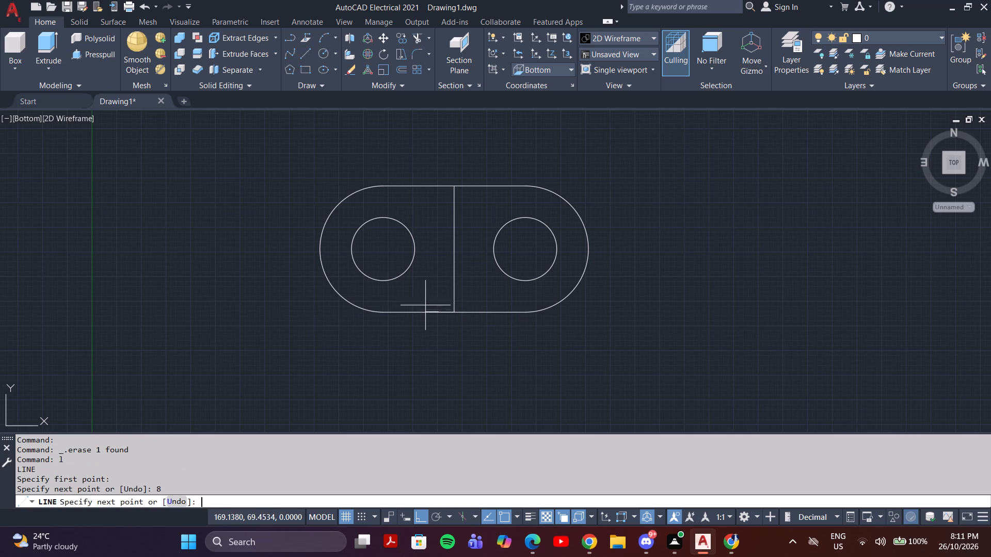
left_click(441, 182)
key("Escape")
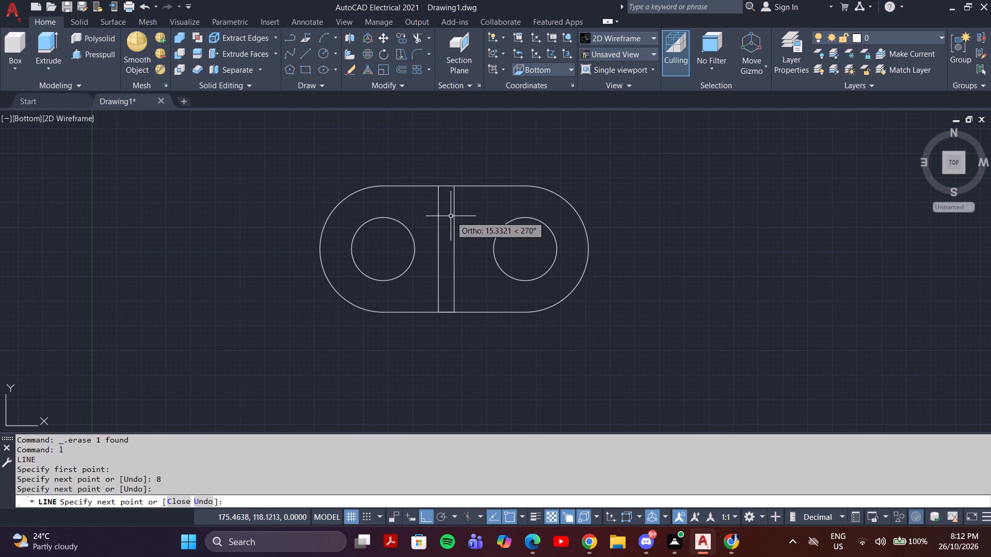
Mirror the vertical line left of centre about the centre line, keeping the original line.
left_click(450, 216)
left_click(425, 245)
type("mi")
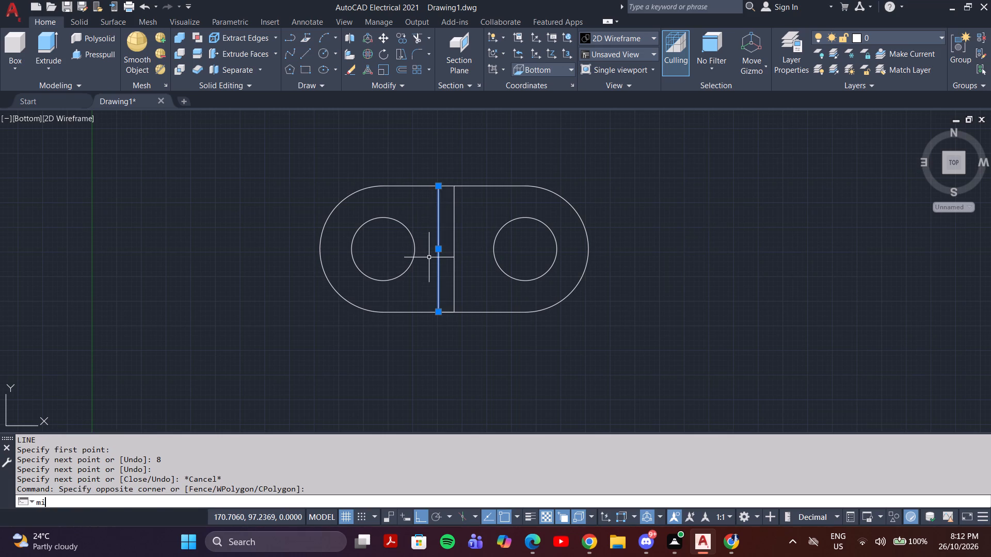
key("Return")
left_click(455, 313)
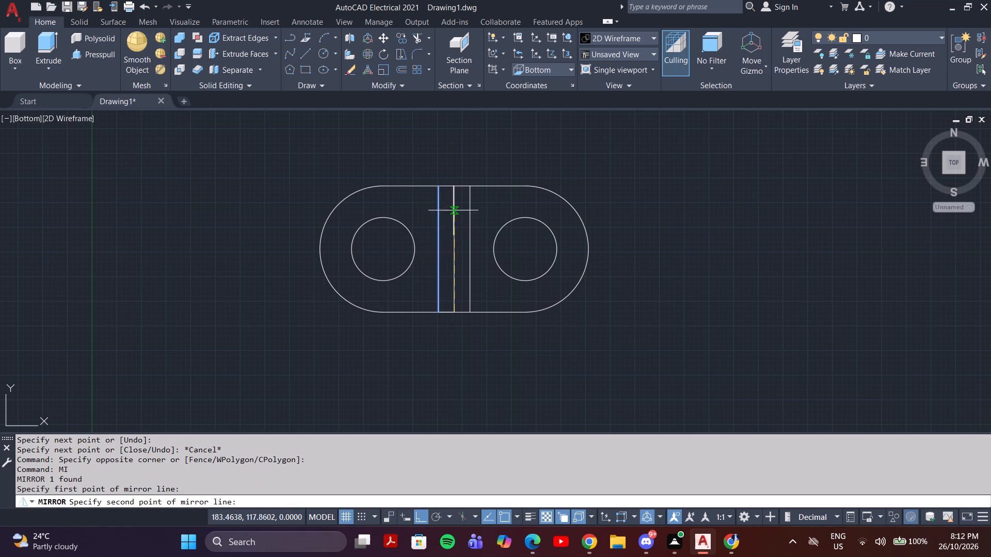
left_click(453, 185)
key("Return")
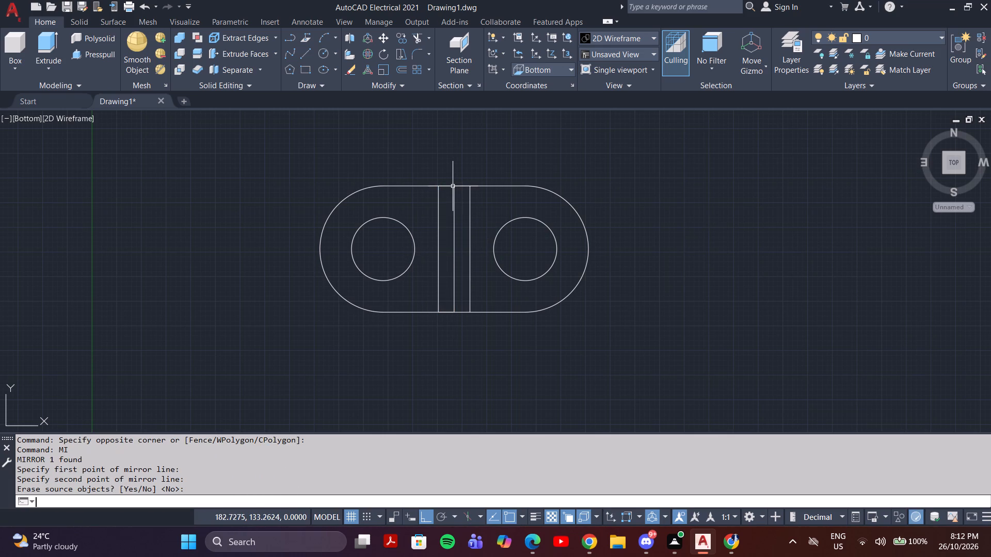
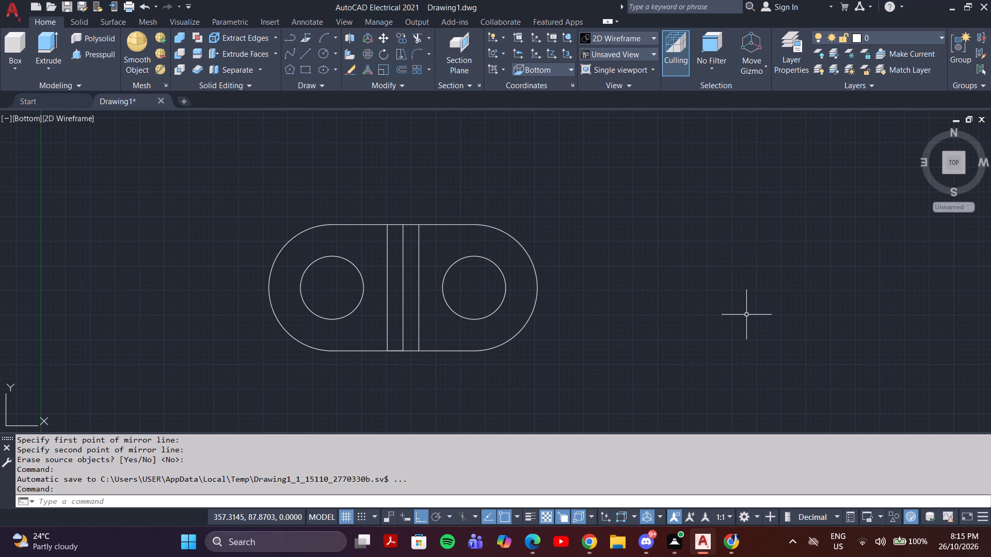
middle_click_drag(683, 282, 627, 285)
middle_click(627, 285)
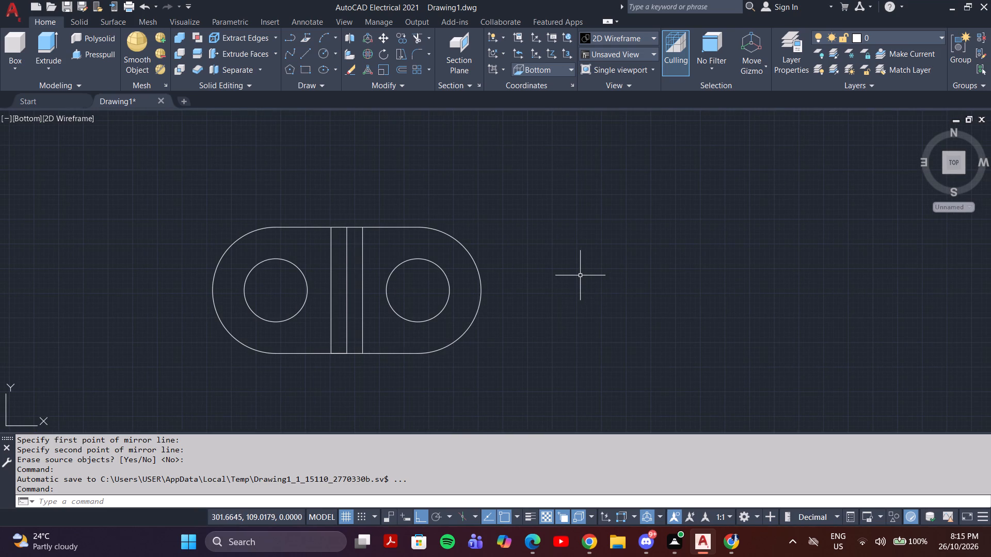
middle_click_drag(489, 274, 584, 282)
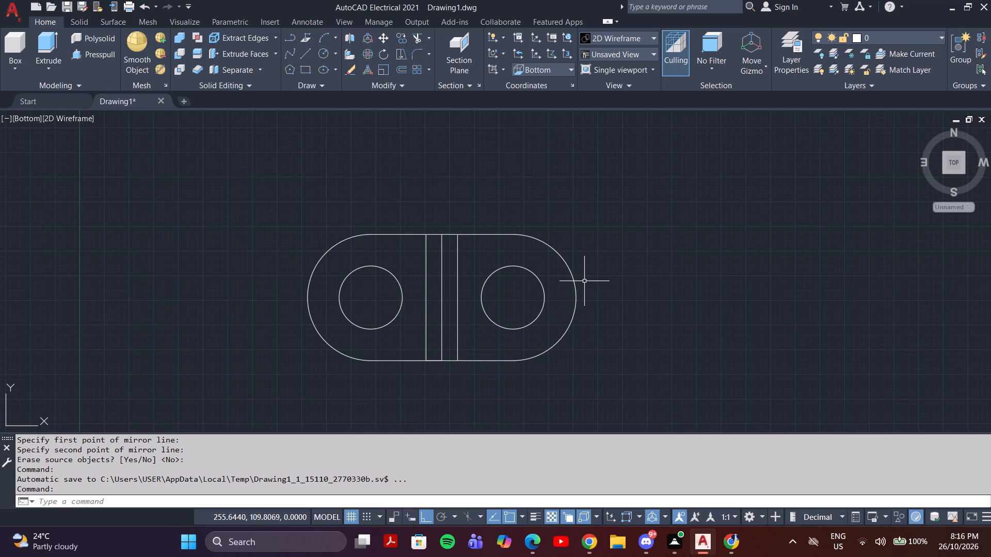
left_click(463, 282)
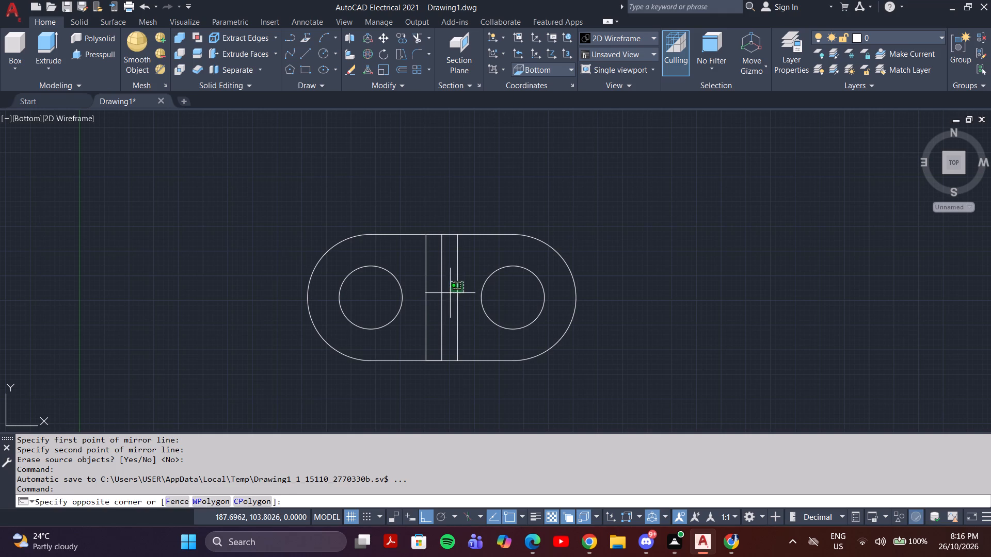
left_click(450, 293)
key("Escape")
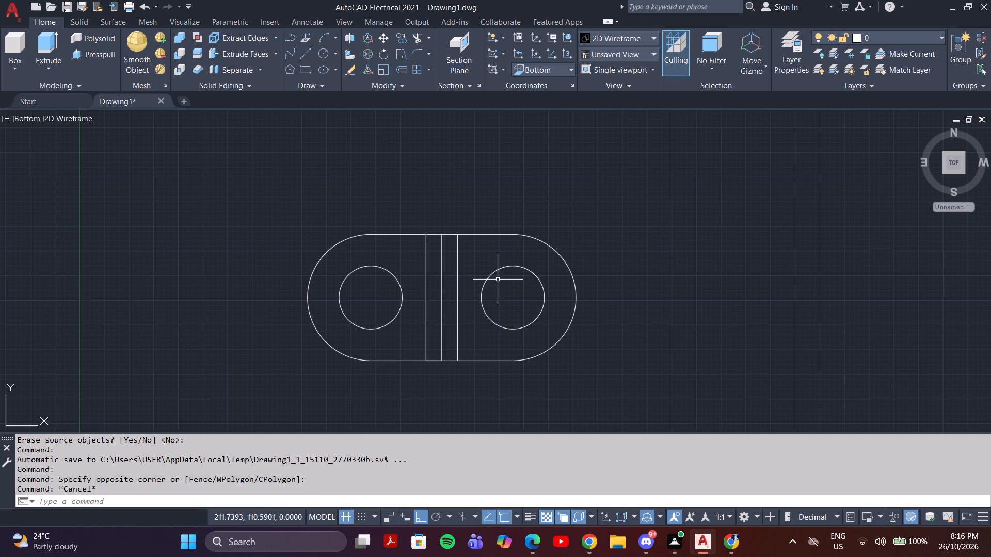
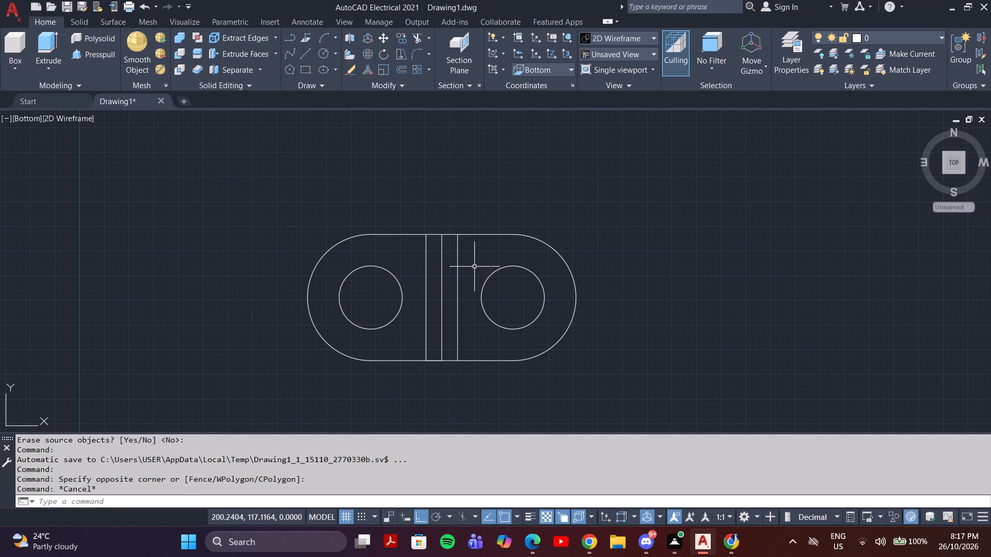
Examine the slot profile, its two holes and the three parallel lines from several oblique 3D angles.
scroll(474, 267, "up", 1, "shift")
middle_click_drag(474, 267, 483, 200, "shift")
middle_click_drag(476, 323, 427, 249)
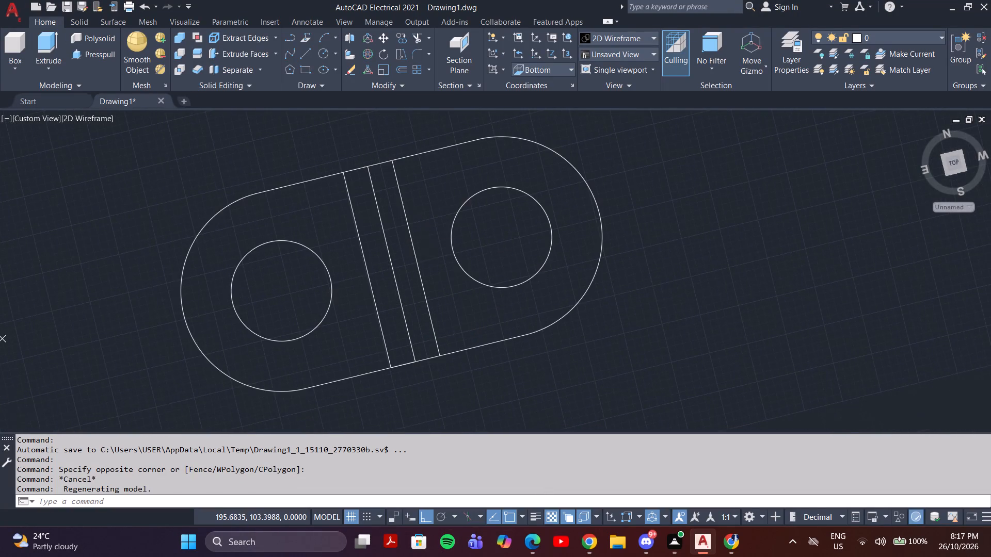
middle_click_drag(426, 257, 414, 179, "shift")
middle_click_drag(546, 374, 388, 210, "shift")
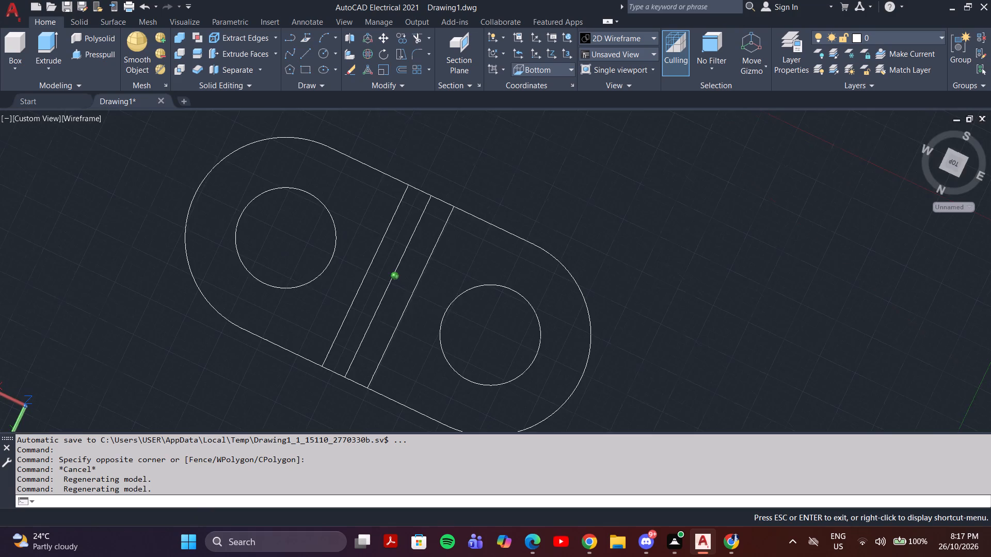
middle_click_drag(388, 210, 396, 325, "shift")
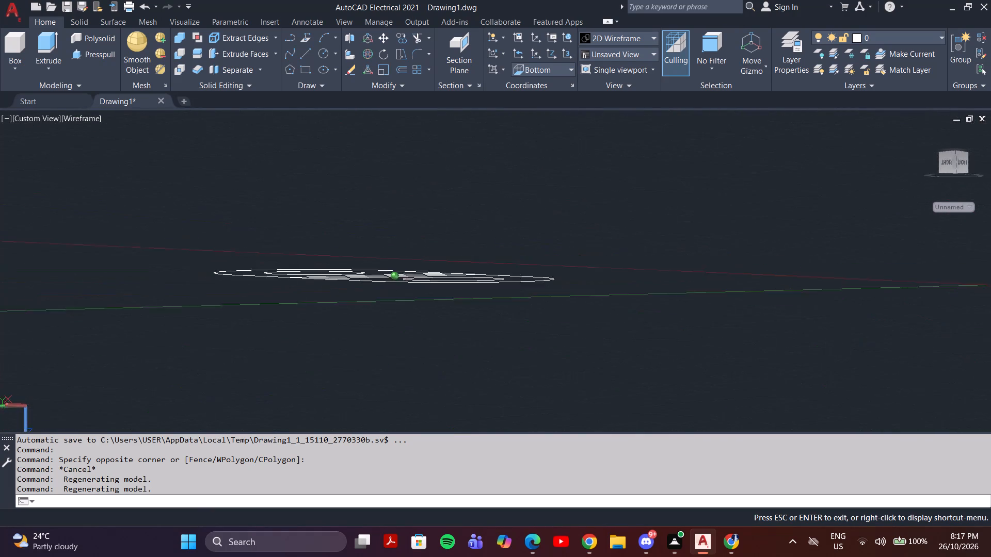
middle_click_drag(396, 325, 381, 309, "shift")
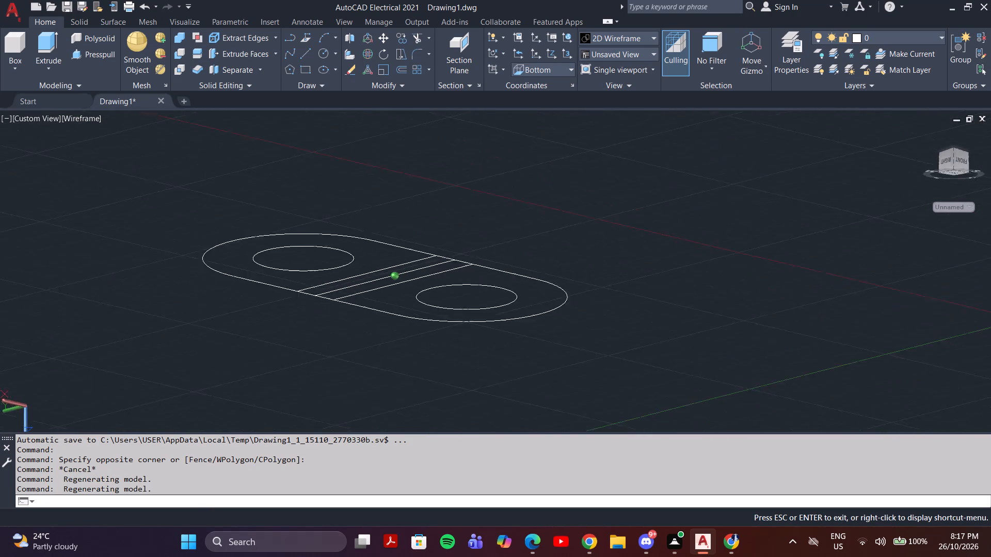
middle_click_drag(381, 309, 489, 329, "shift")
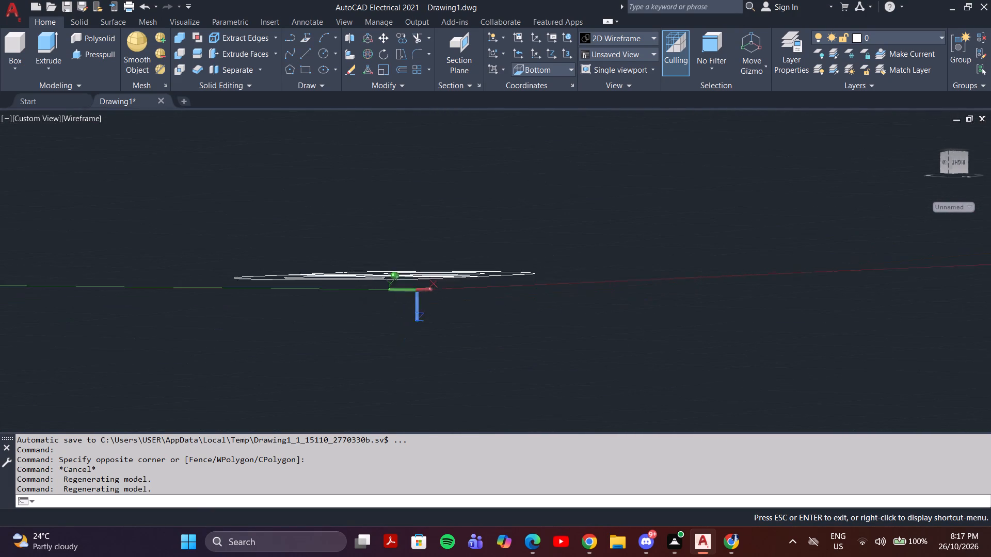
middle_click_drag(489, 329, 558, 318, "shift")
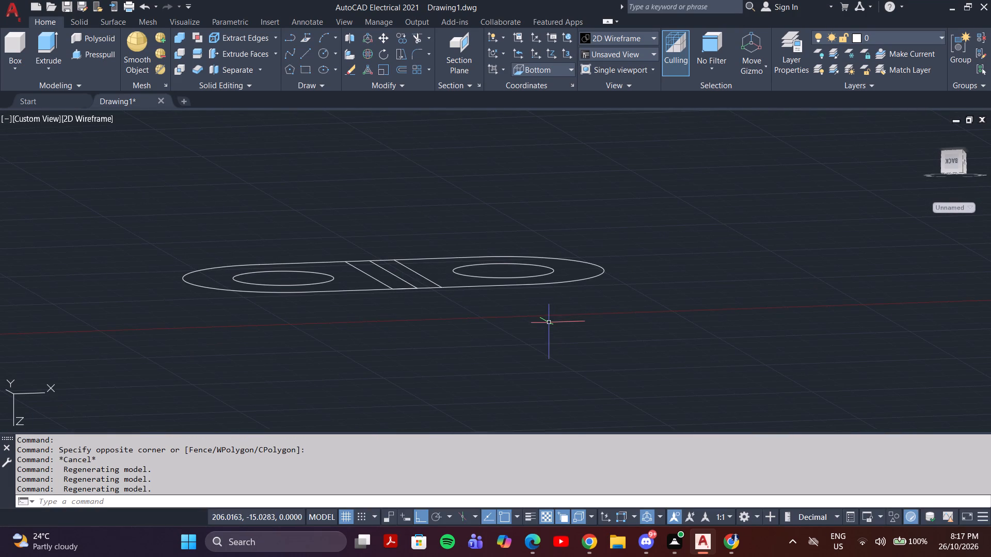
scroll(385, 275, "up", 2)
middle_click_drag(391, 273, 394, 312)
middle_click_drag(408, 302, 411, 289, "shift")
middle_click_drag(380, 293, 414, 288)
scroll(414, 288, "down", 1)
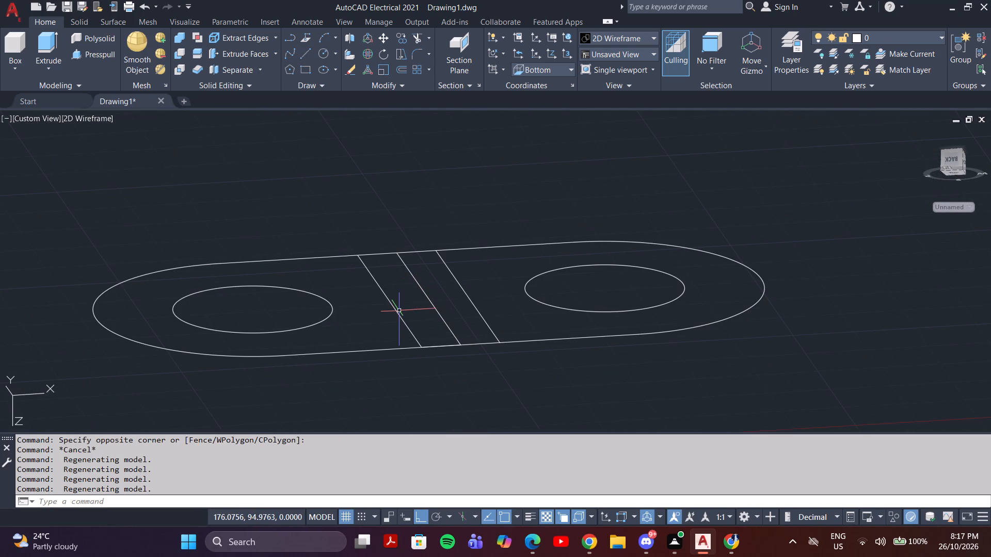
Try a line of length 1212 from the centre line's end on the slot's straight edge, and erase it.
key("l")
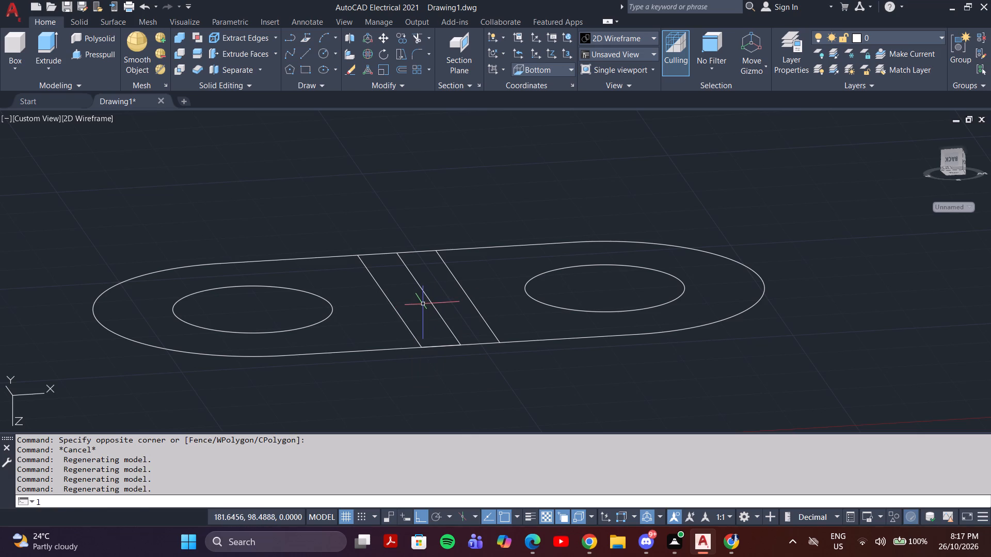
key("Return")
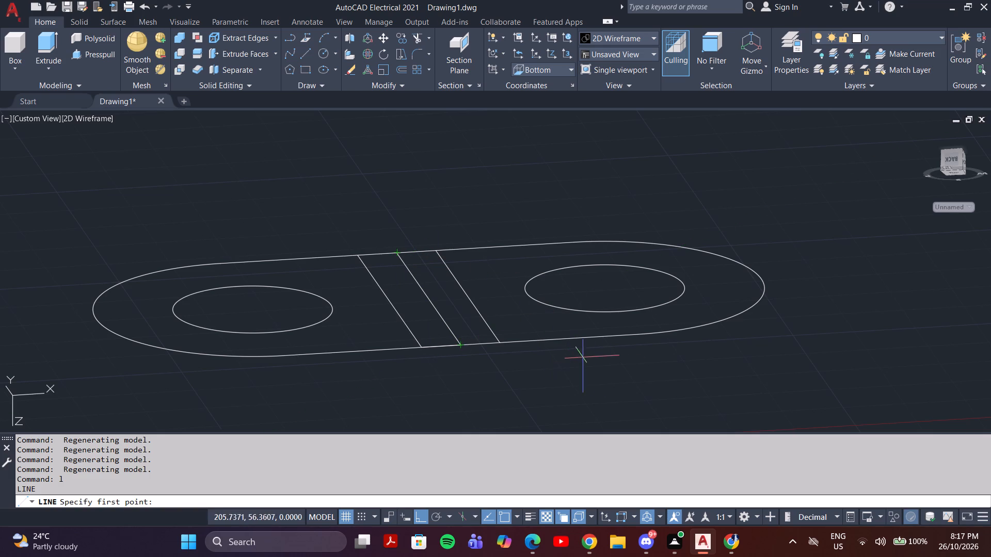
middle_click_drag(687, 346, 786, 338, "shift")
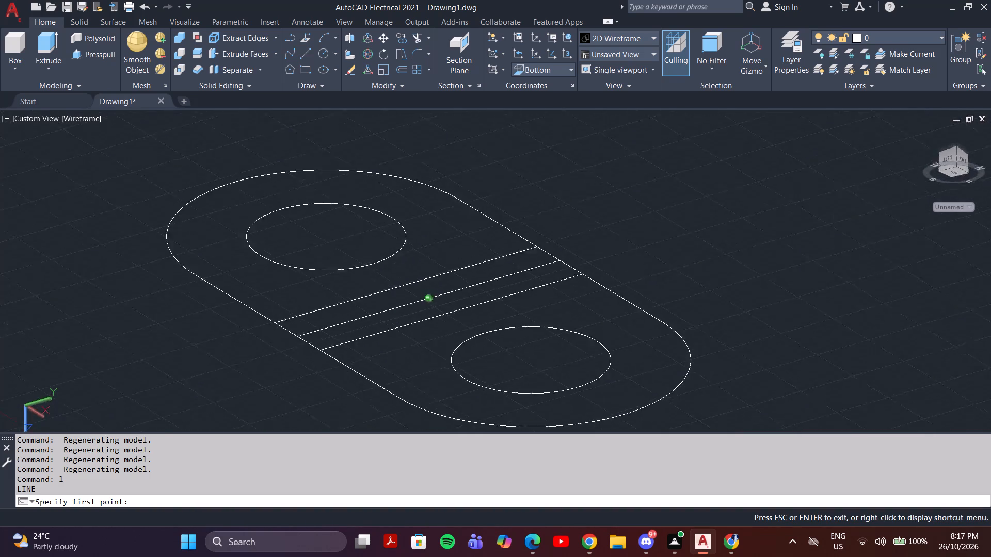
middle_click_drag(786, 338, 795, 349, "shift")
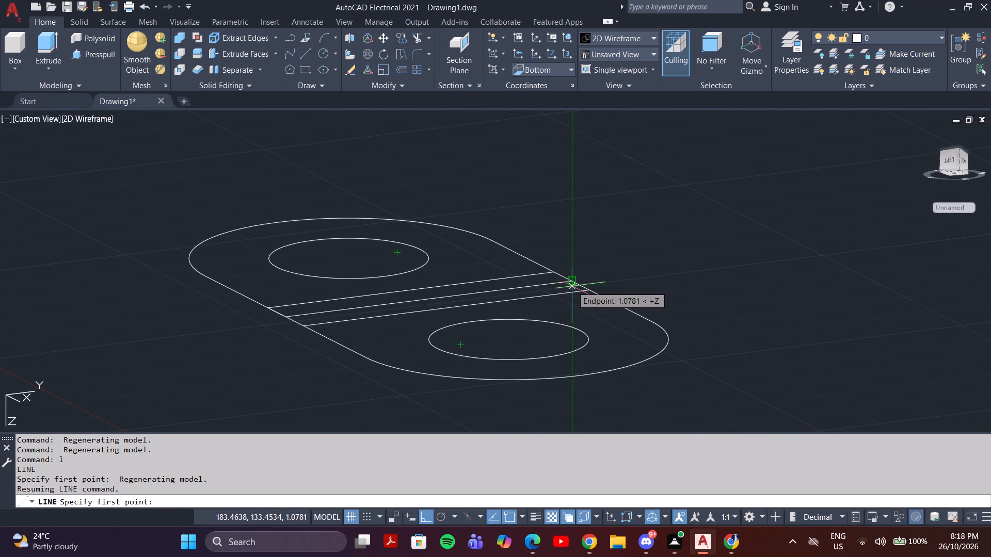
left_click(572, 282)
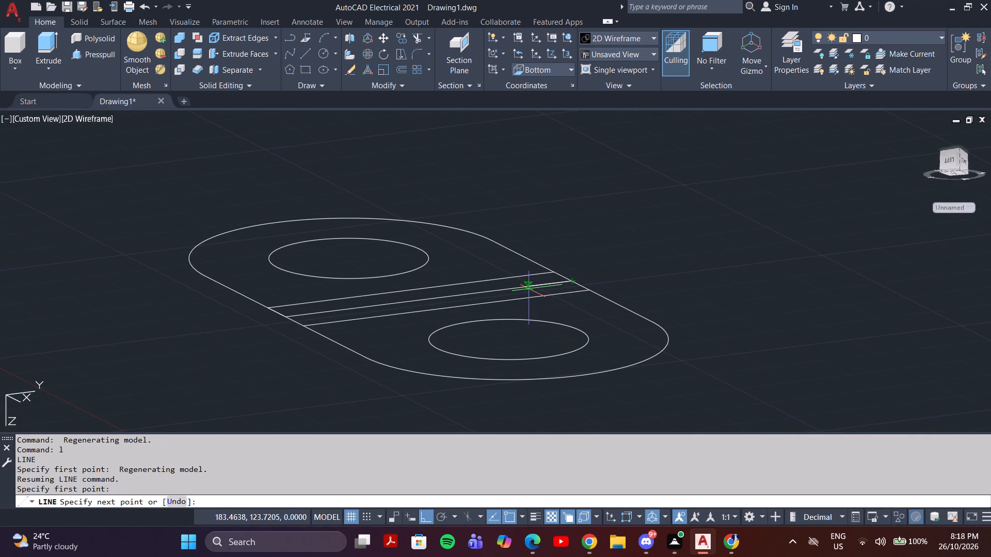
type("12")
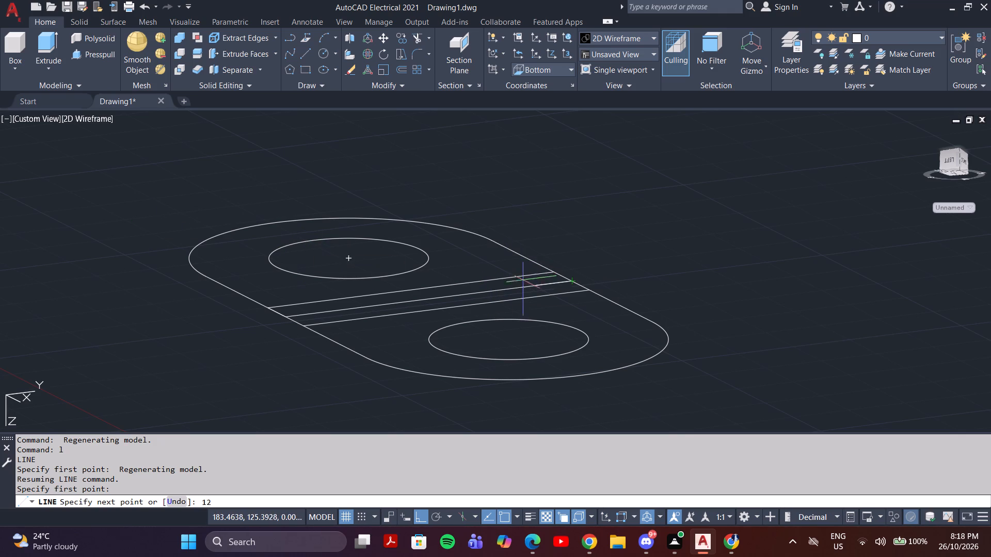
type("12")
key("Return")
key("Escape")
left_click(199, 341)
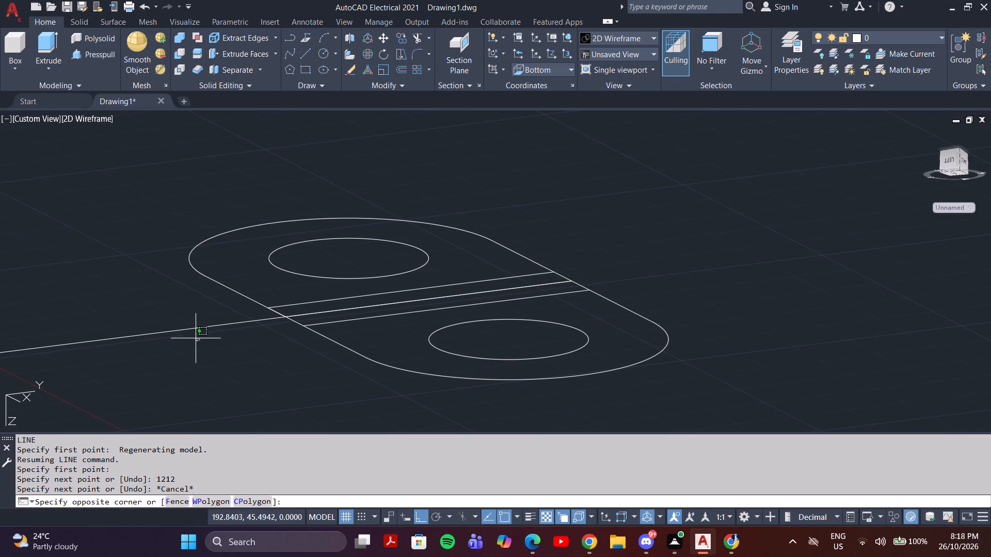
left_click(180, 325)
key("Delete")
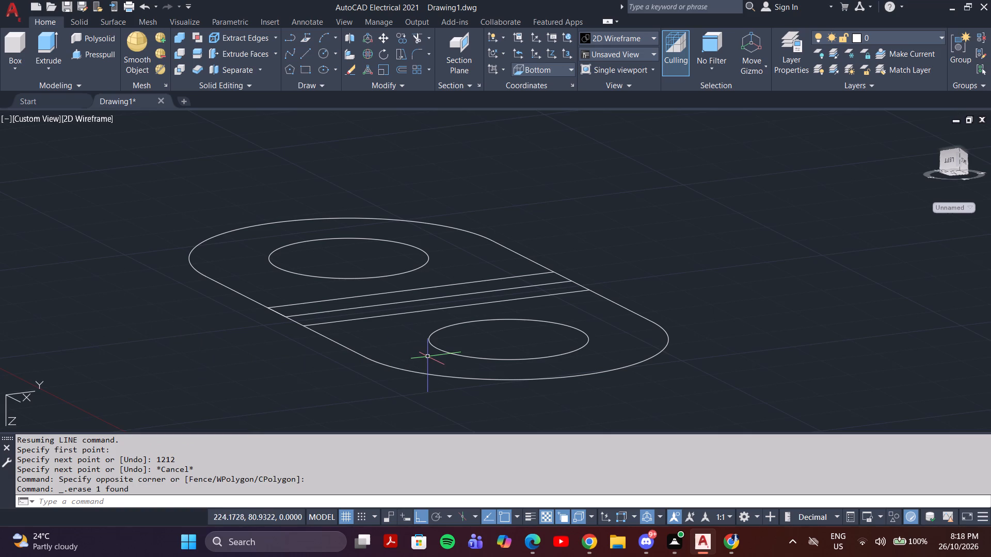
Draw a line 12 units inward along the centre line from its end on the slot edge, continuing 24 units perpendicular toward one hole.
scroll(430, 310, "down", 1)
scroll(433, 310, "up", 2)
middle_click_drag(433, 310, 449, 316)
middle_click_drag(400, 349, 403, 352, "shift")
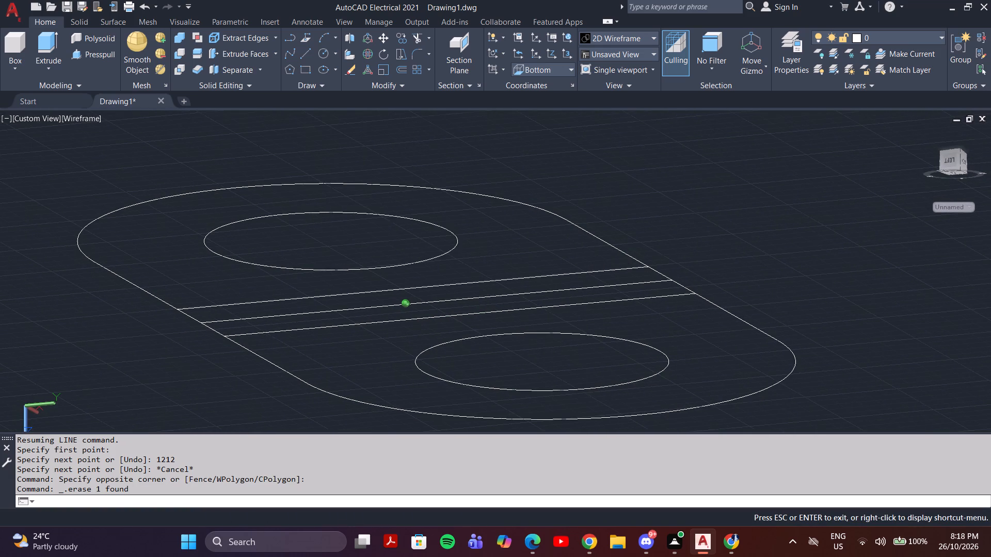
middle_click_drag(403, 352, 380, 335, "shift")
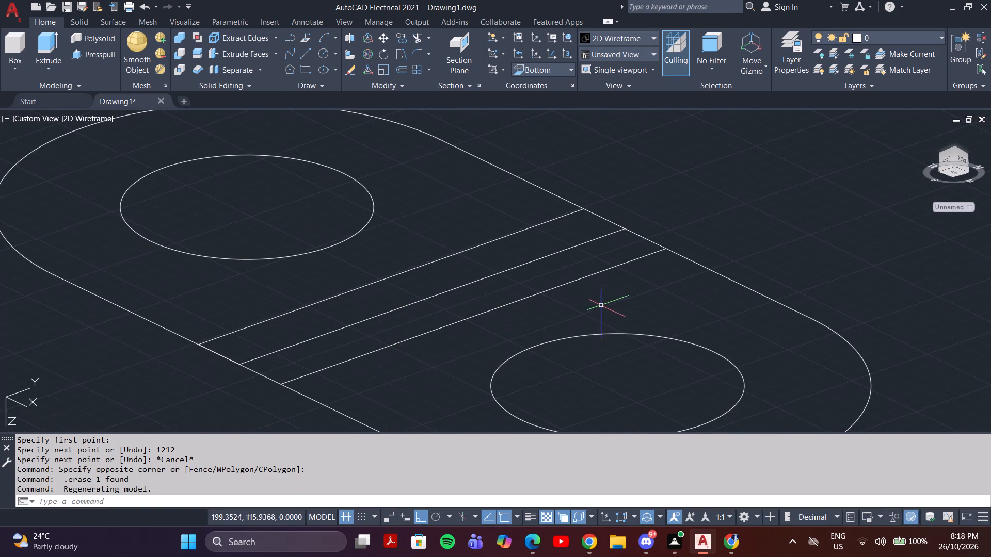
key("l")
key("Return")
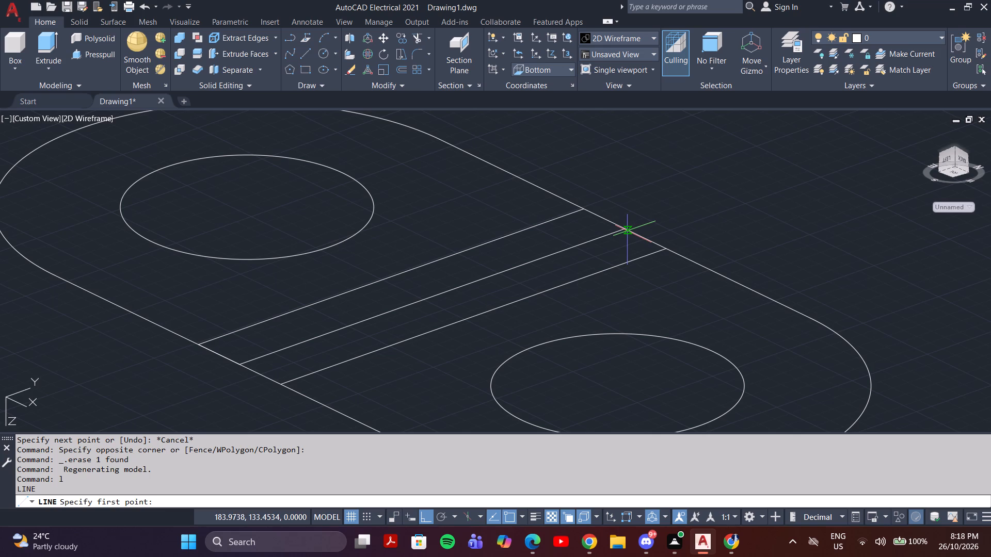
left_click(621, 229)
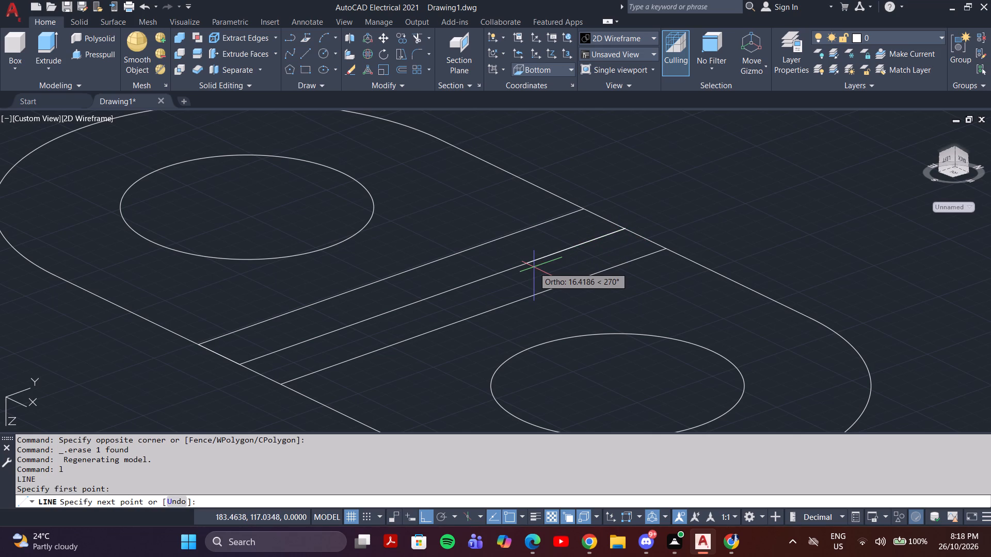
key("1")
key("2")
key("Return")
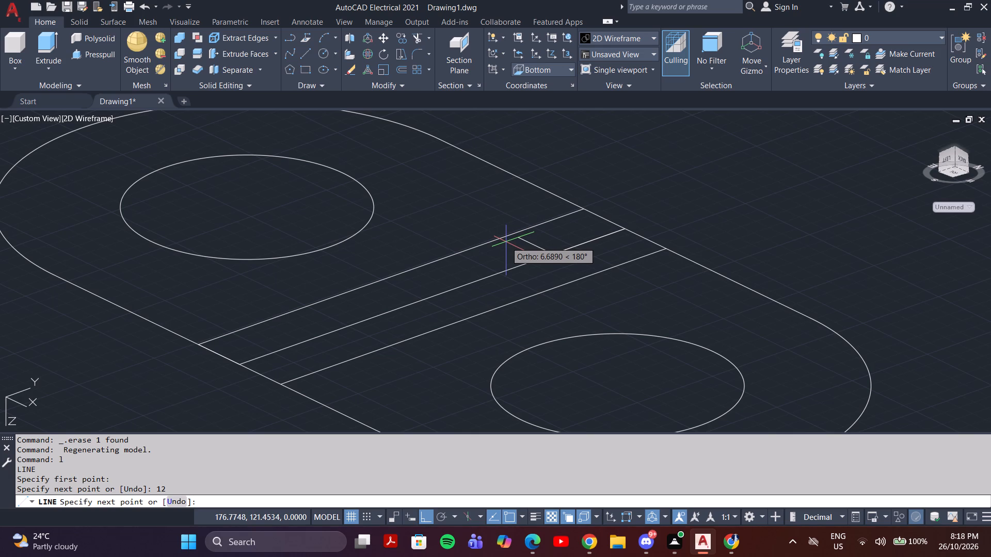
type("24")
key("Return")
key("Escape")
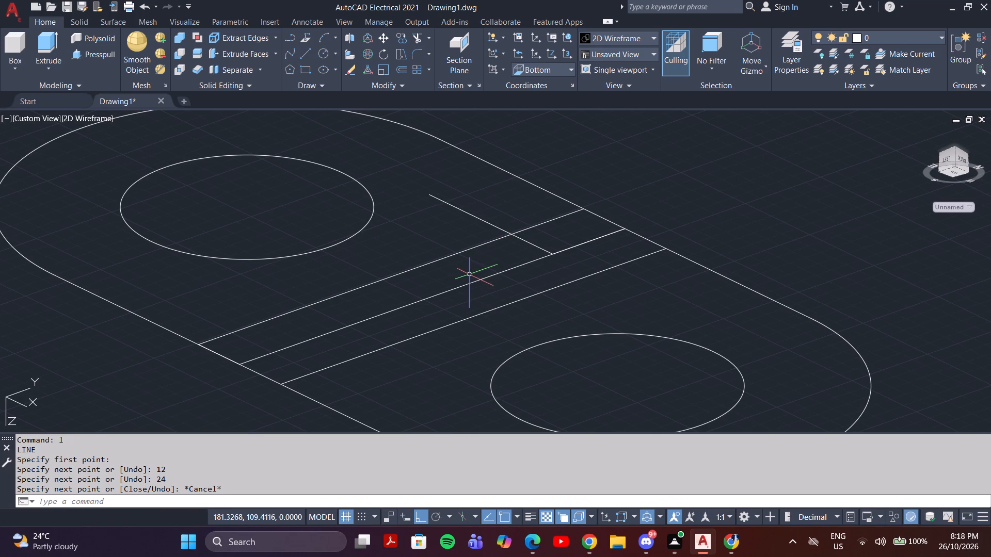
Mirror the 24-unit line across the slot's centre line, keeping the original.
scroll(452, 206, "down", 2)
scroll(451, 206, "up", 3)
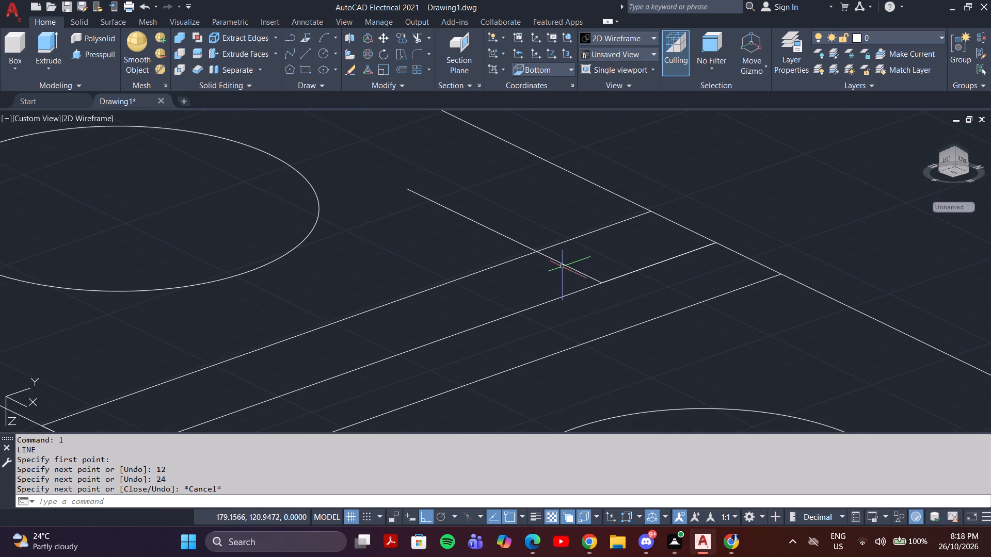
left_click(562, 265)
scroll(568, 283, "down", 2)
type("mi")
key("Return")
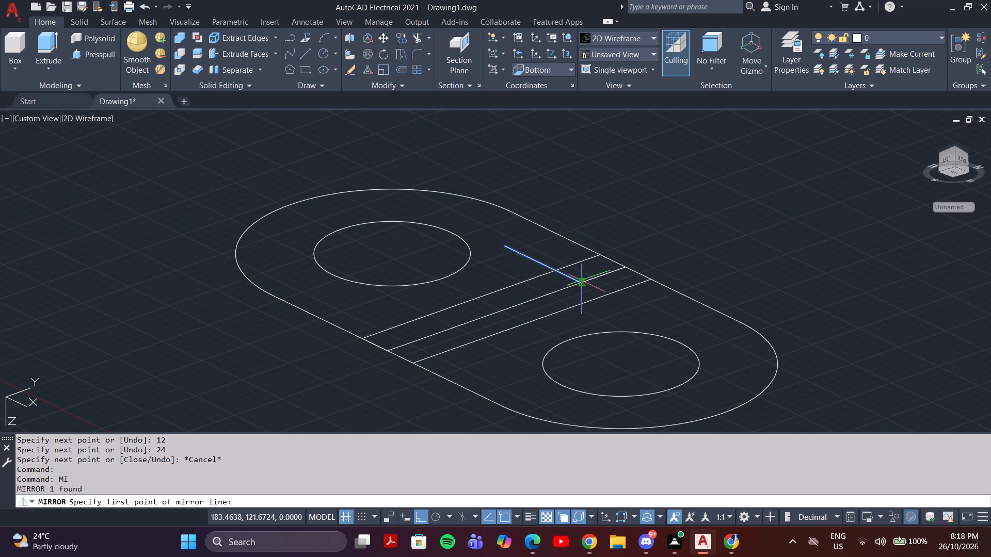
left_click(584, 282)
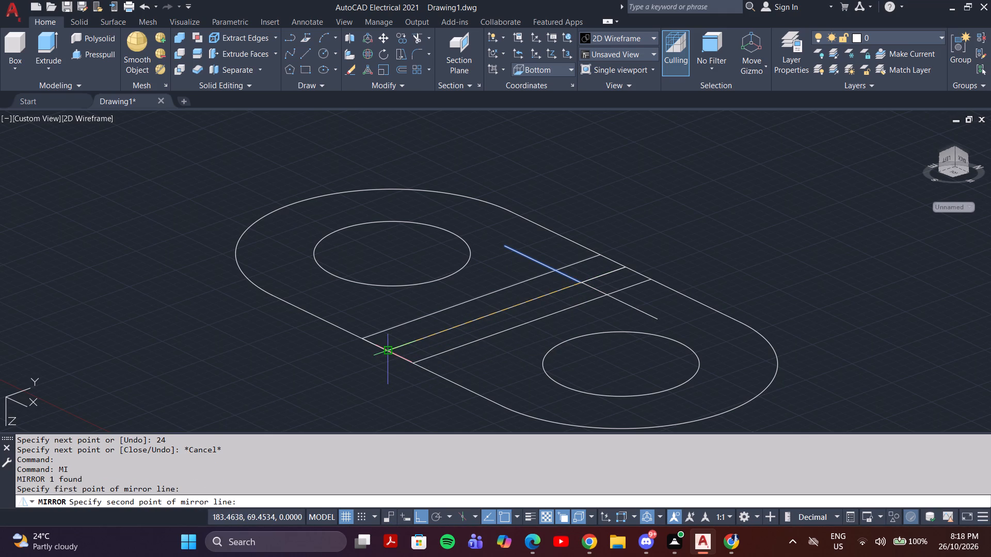
left_click(387, 350)
key("Return")
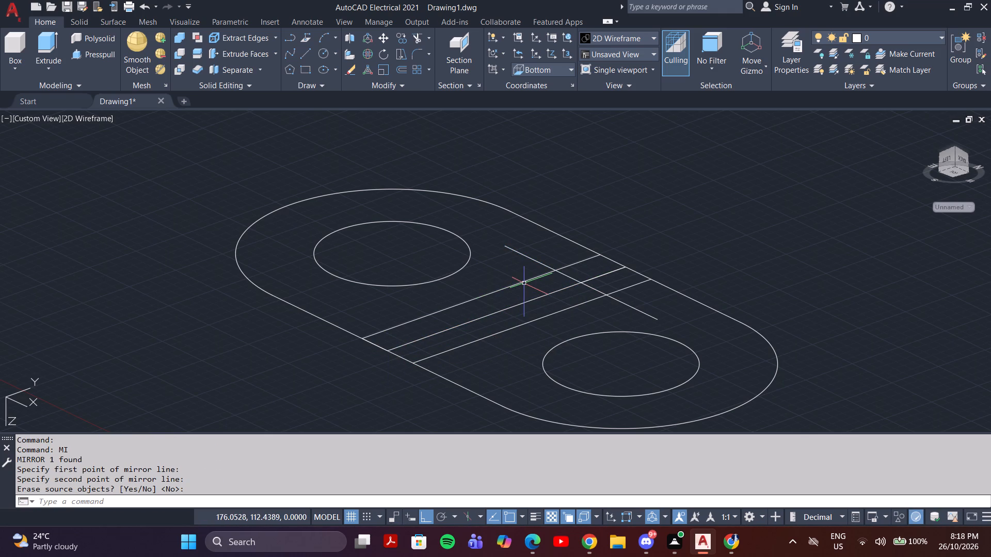
Draw a line from the mirrored line's free end perpendicular to the slot's nearby straight edge.
key("l")
key("Return")
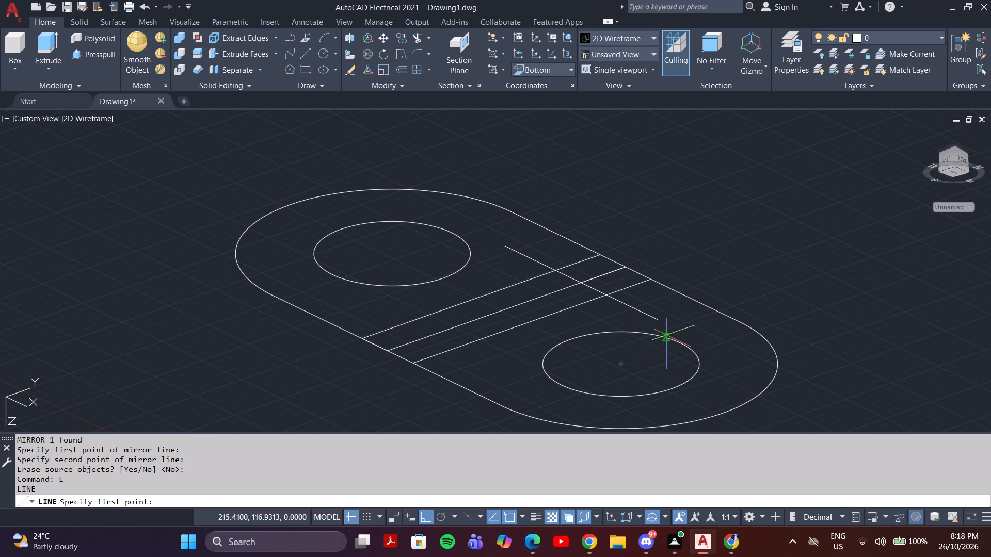
left_click(658, 319)
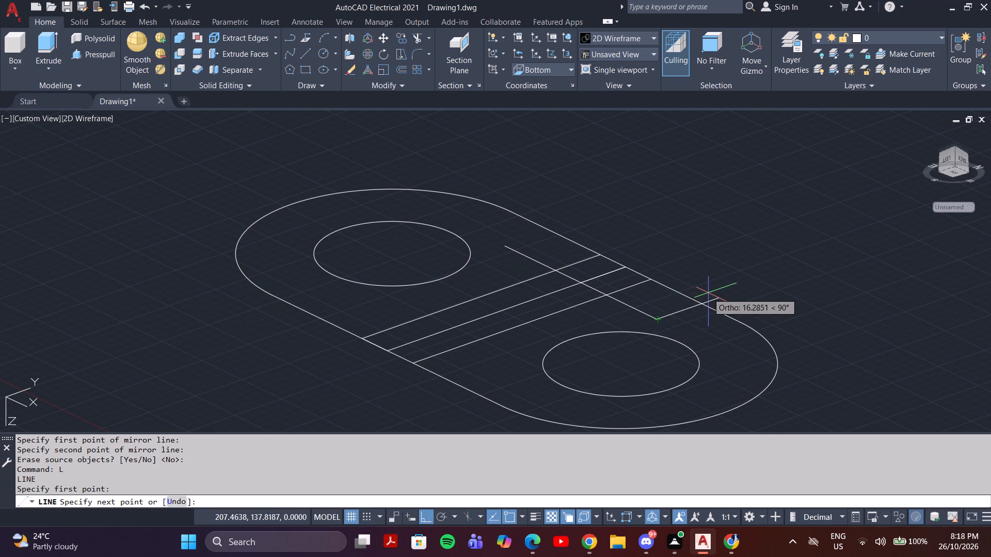
left_click(702, 303)
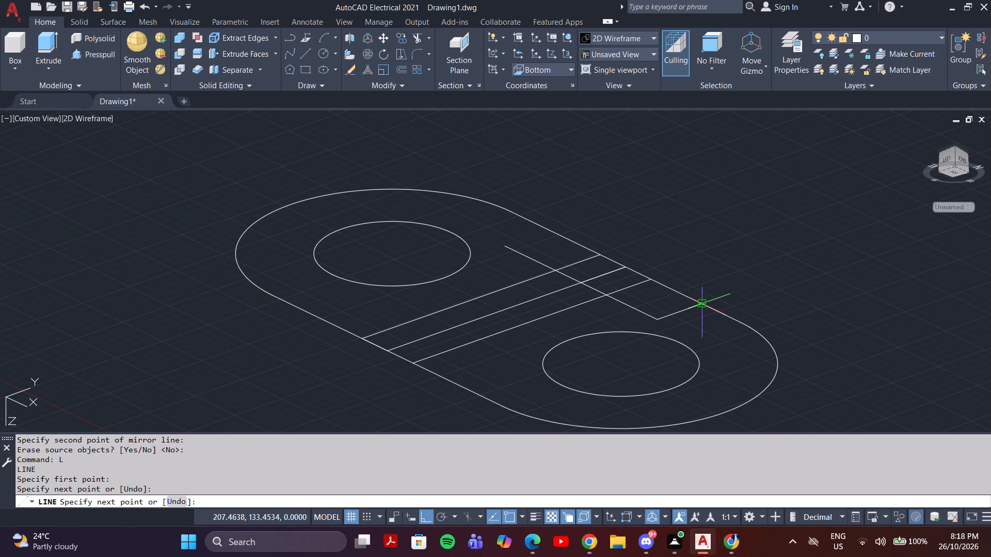
key("Escape")
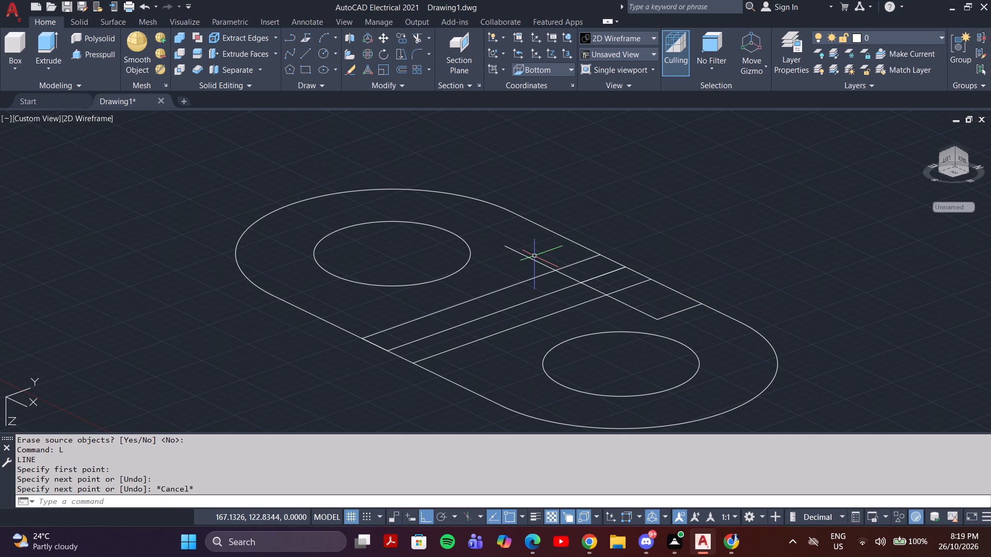
Draw a line from the original 24-unit line's free end, parallel to the centre line, extending just past the slot's straight edge.
key("l")
key("Return")
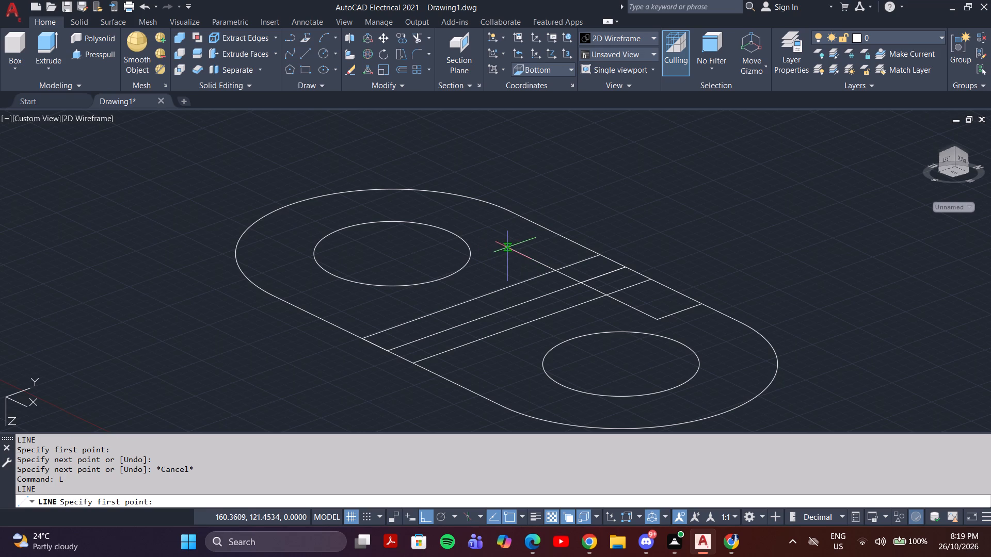
left_click(506, 247)
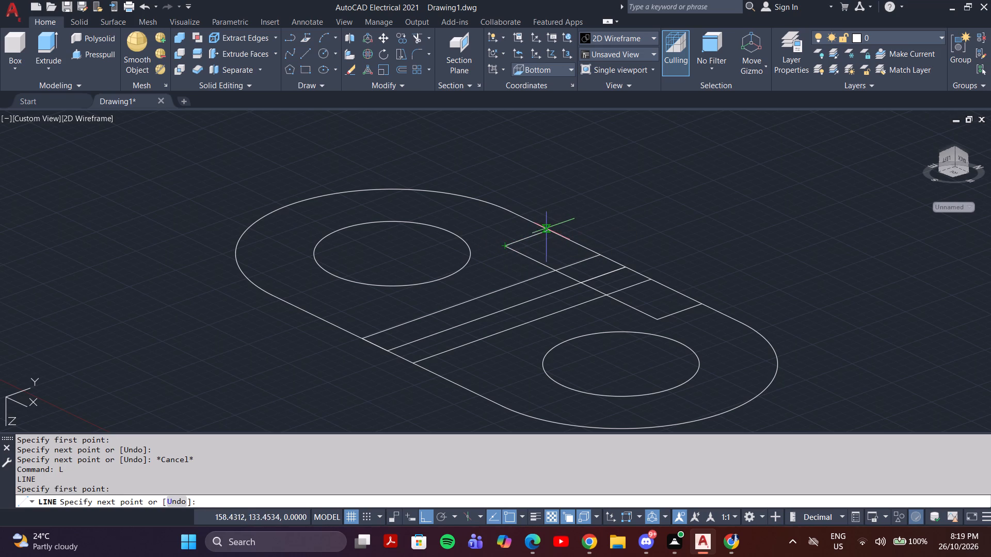
left_click(563, 224)
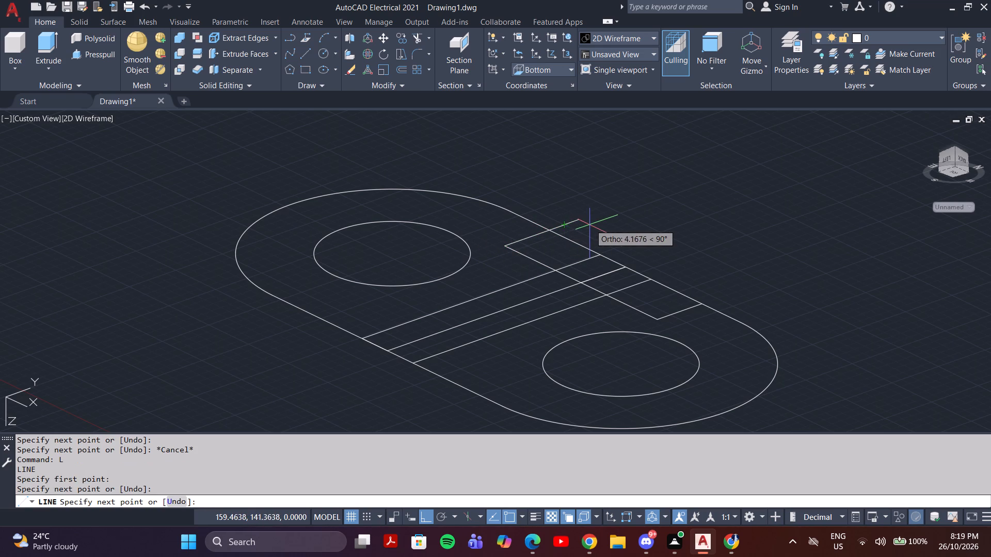
key("grave")
key("Escape")
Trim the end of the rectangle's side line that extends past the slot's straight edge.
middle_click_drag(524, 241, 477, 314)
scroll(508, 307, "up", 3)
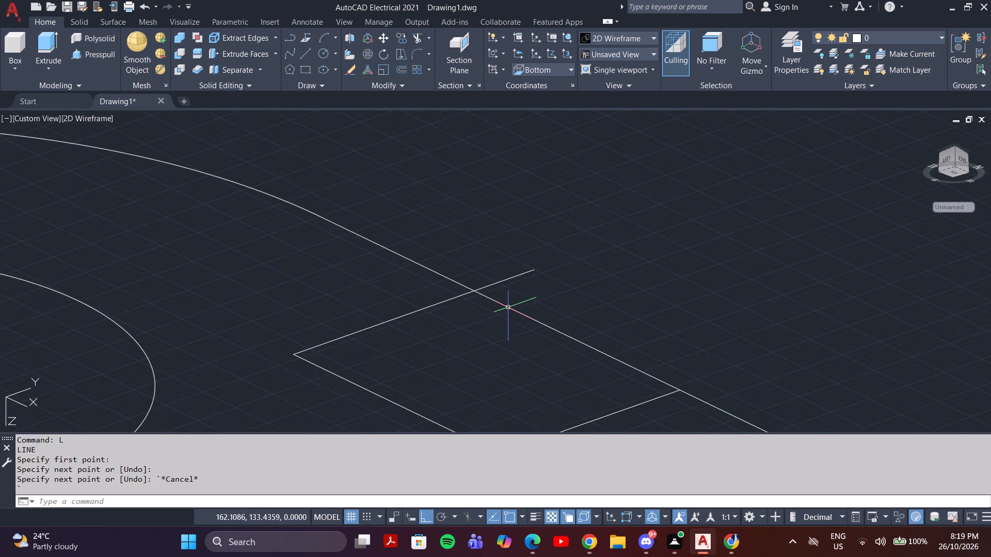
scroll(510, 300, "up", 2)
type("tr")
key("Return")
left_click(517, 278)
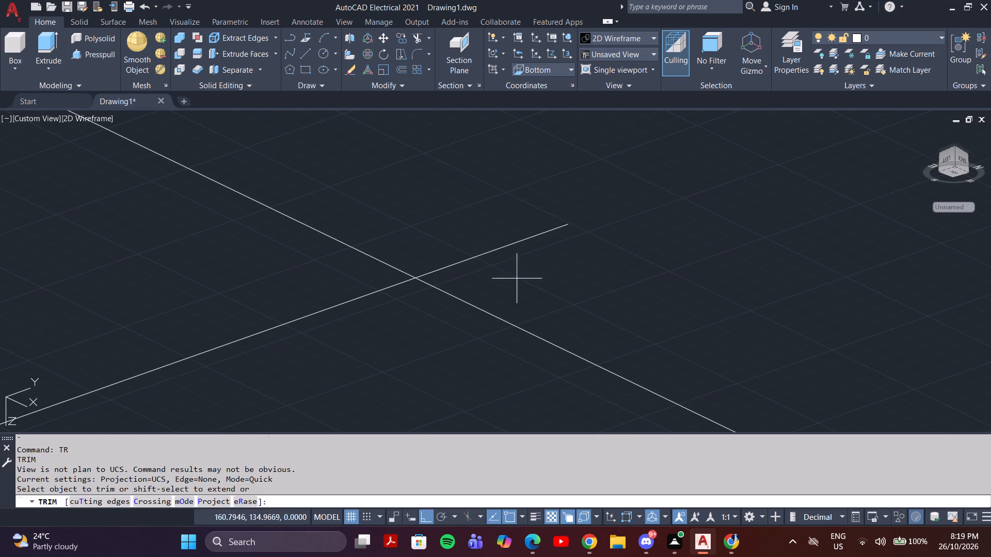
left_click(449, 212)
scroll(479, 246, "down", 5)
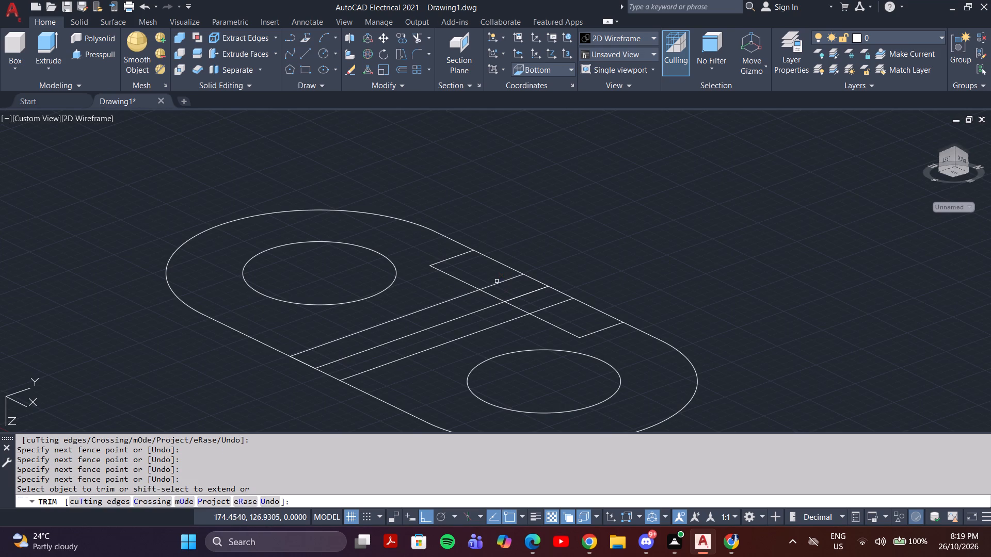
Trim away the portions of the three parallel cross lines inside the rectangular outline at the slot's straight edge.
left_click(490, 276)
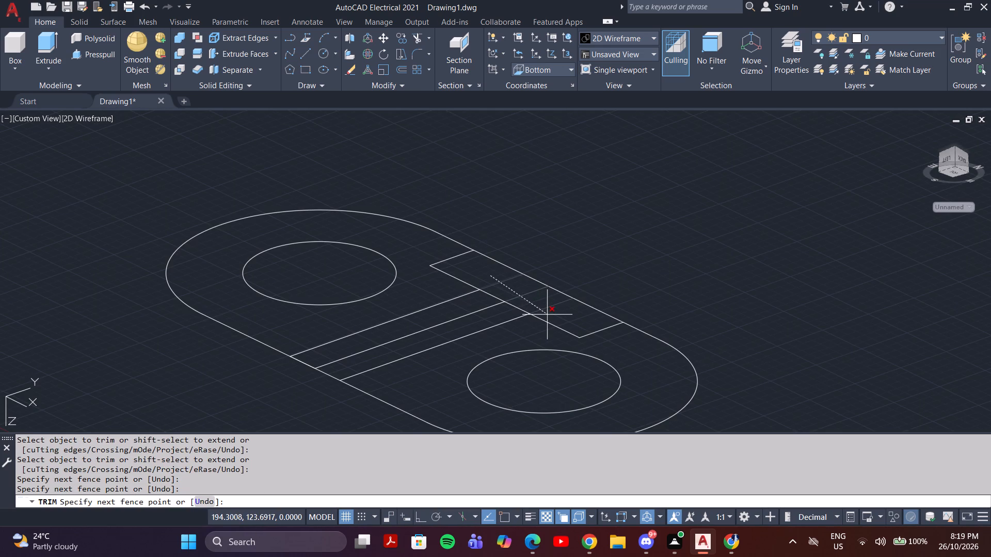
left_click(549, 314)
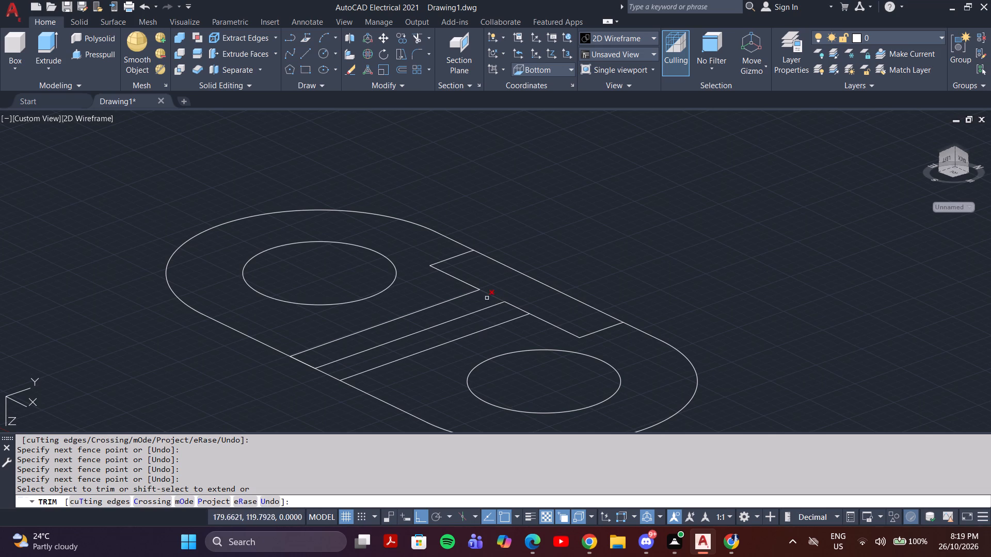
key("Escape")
Delete the four lines forming the rectangular outline on the slot's straight edge.
left_click(544, 323)
left_click(592, 329)
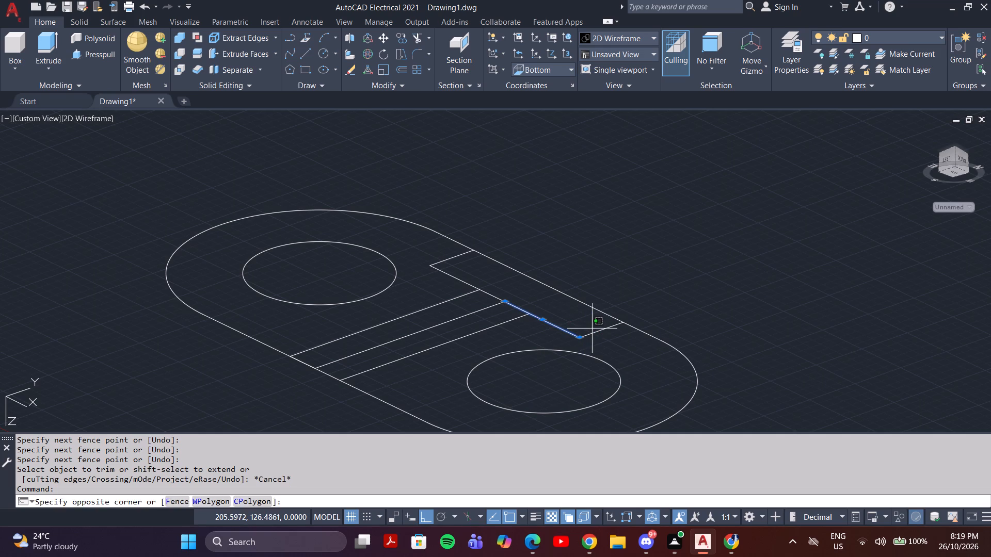
left_click(592, 359)
left_click(603, 346)
left_click(582, 322)
left_click(471, 261)
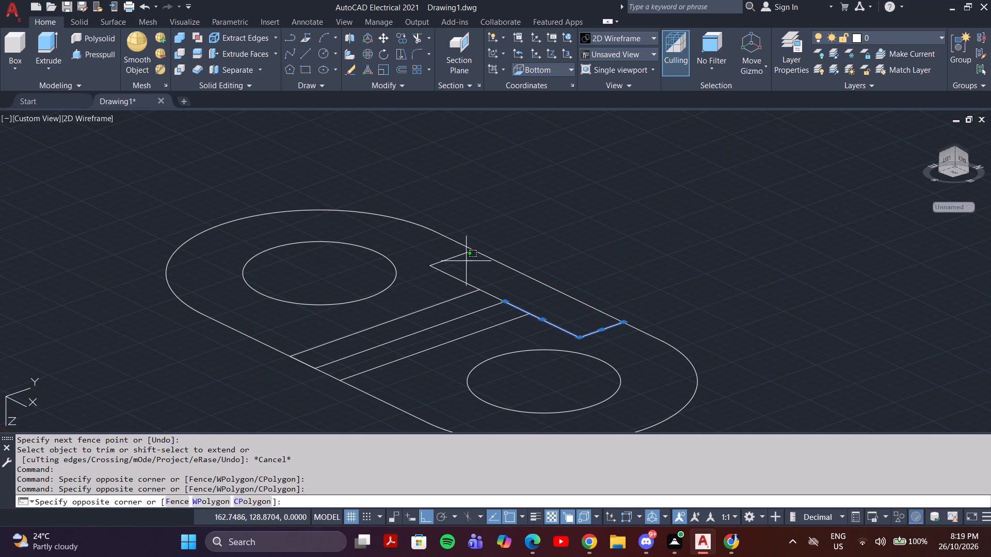
left_click(425, 274)
key("Delete")
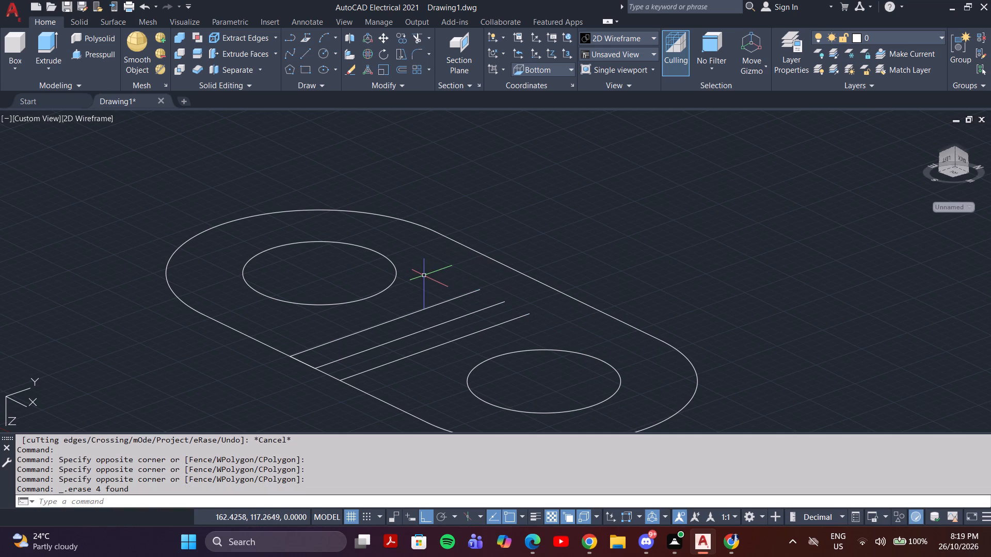
Delete the three parallel cross lines between the two holes.
left_click(459, 285)
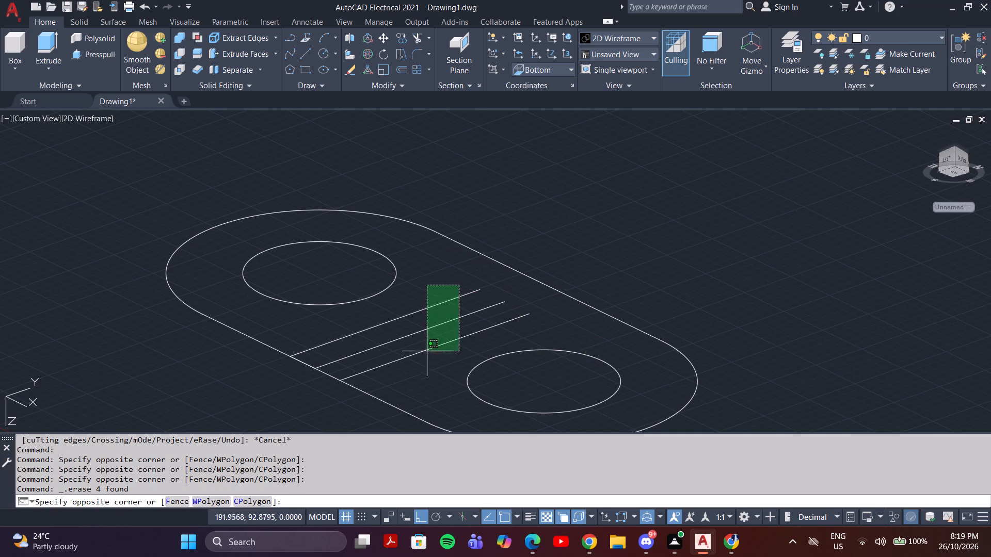
left_click(426, 352)
key("Delete")
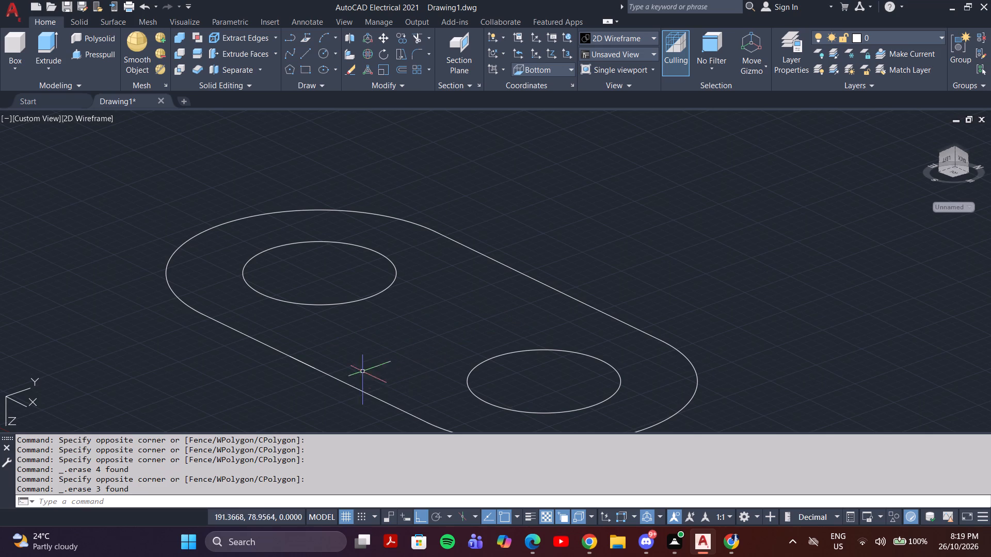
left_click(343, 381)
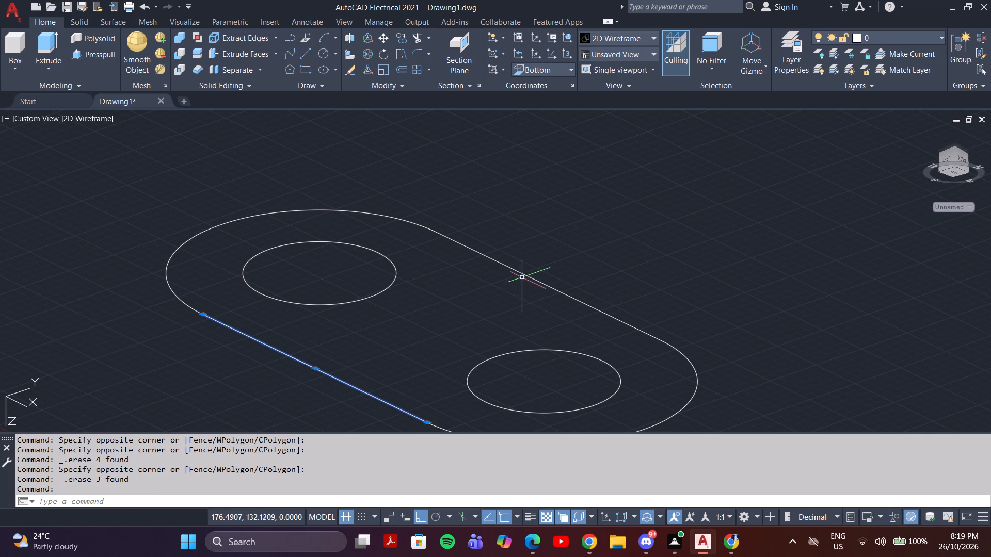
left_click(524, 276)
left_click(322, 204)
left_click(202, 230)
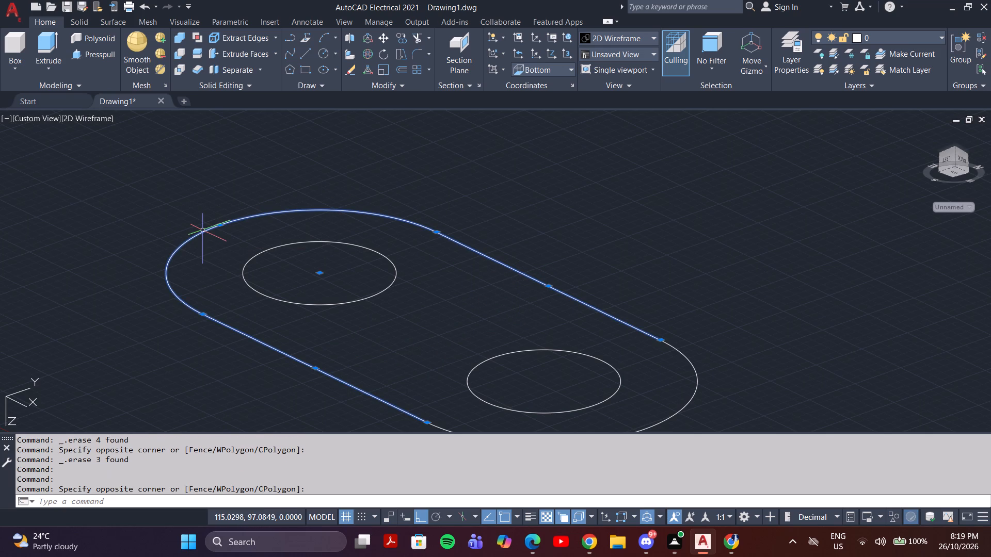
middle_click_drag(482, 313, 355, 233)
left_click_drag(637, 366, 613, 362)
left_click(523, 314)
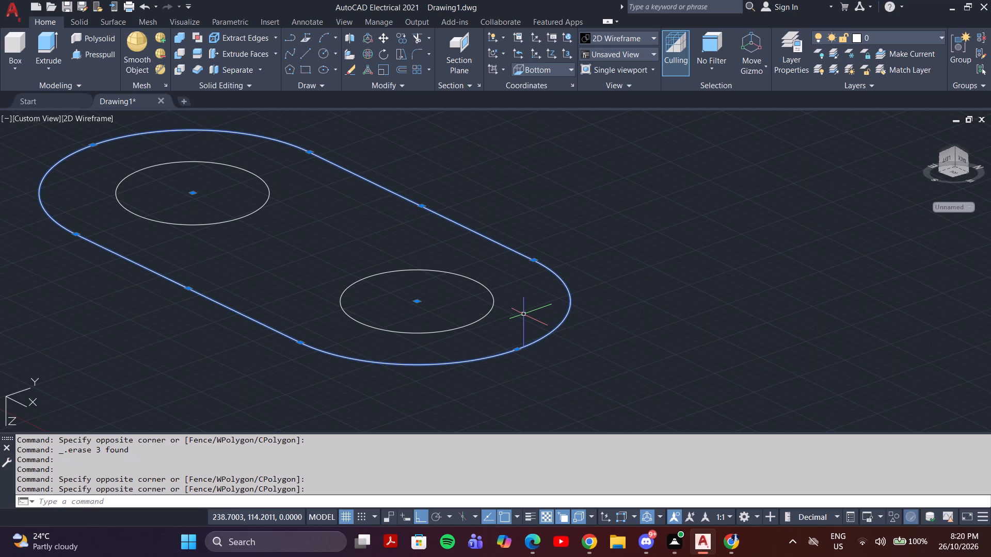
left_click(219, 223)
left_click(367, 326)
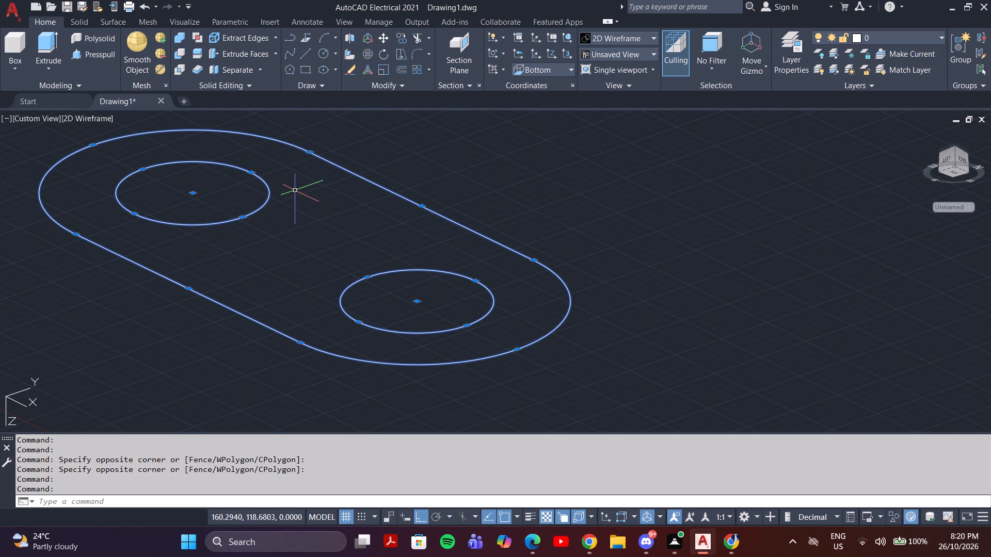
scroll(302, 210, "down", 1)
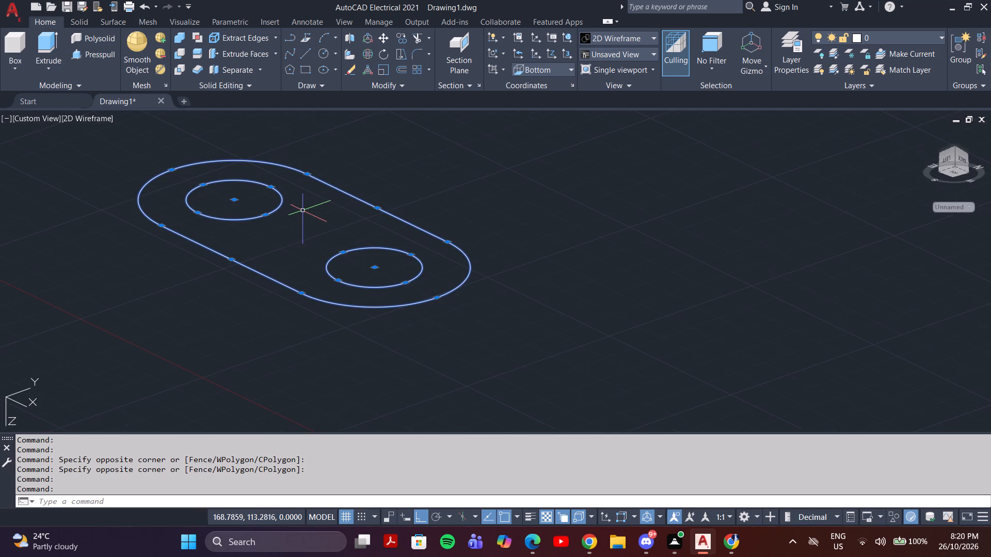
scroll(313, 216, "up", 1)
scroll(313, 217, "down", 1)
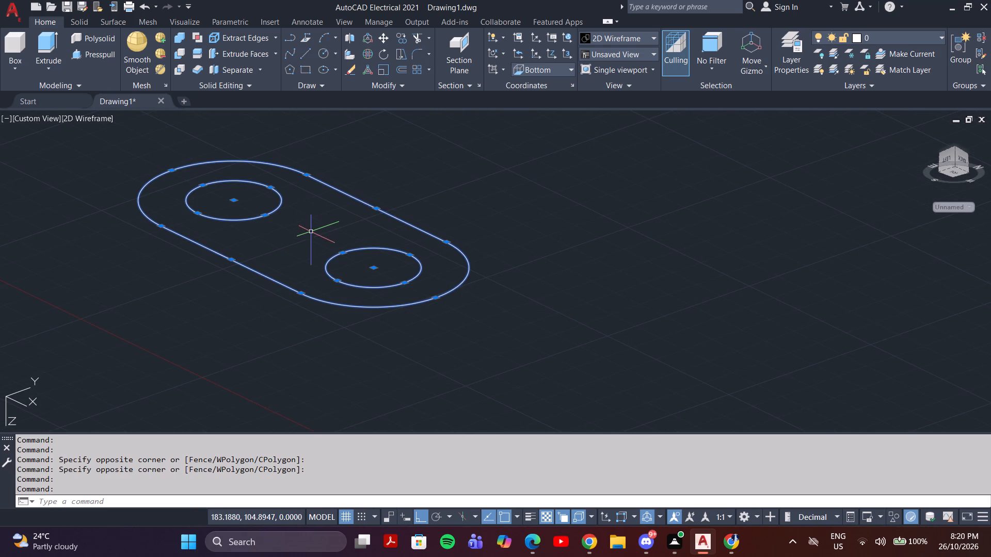
Convert the slot's two straight edges, two end arcs and both hole circles into regions.
type("reg")
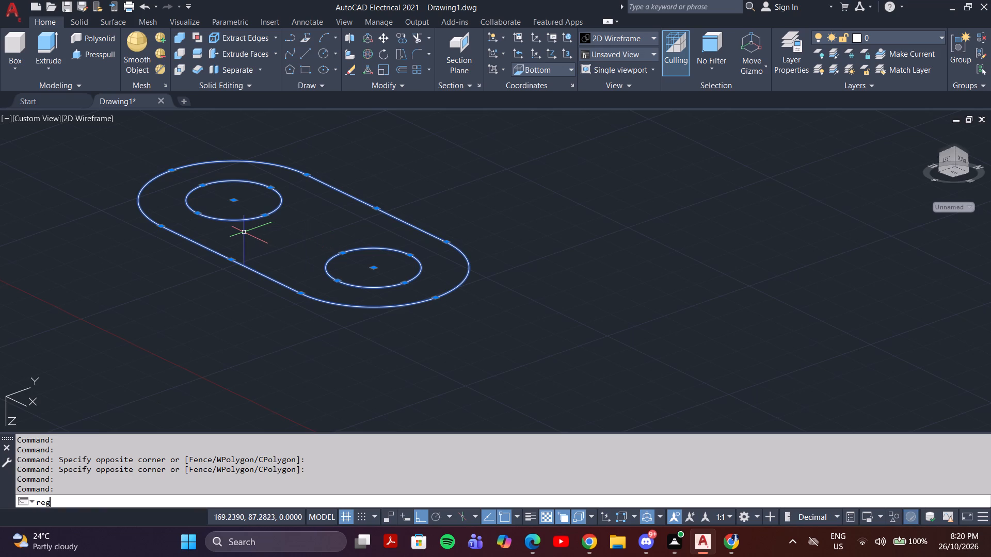
key("Return")
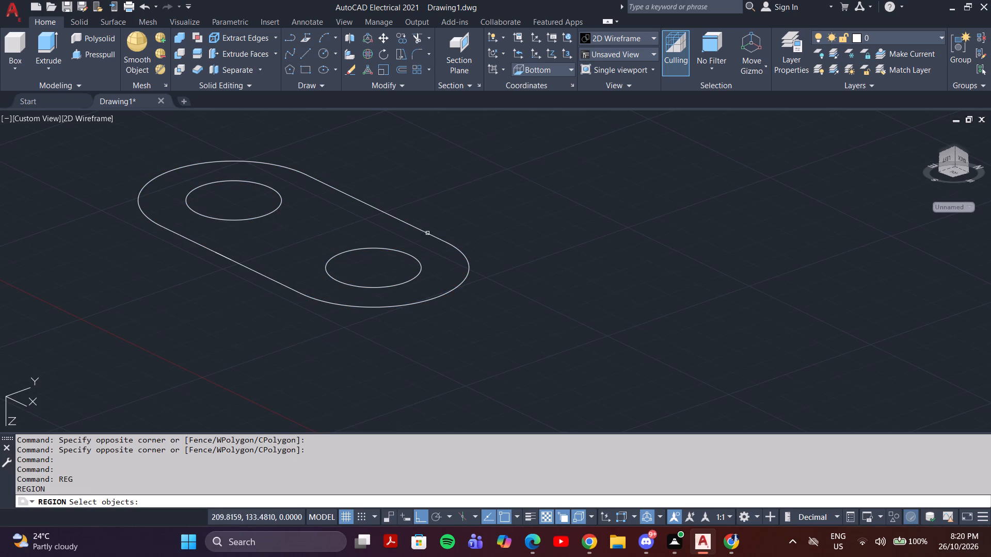
left_click(428, 231)
left_click(479, 298)
left_click(402, 324)
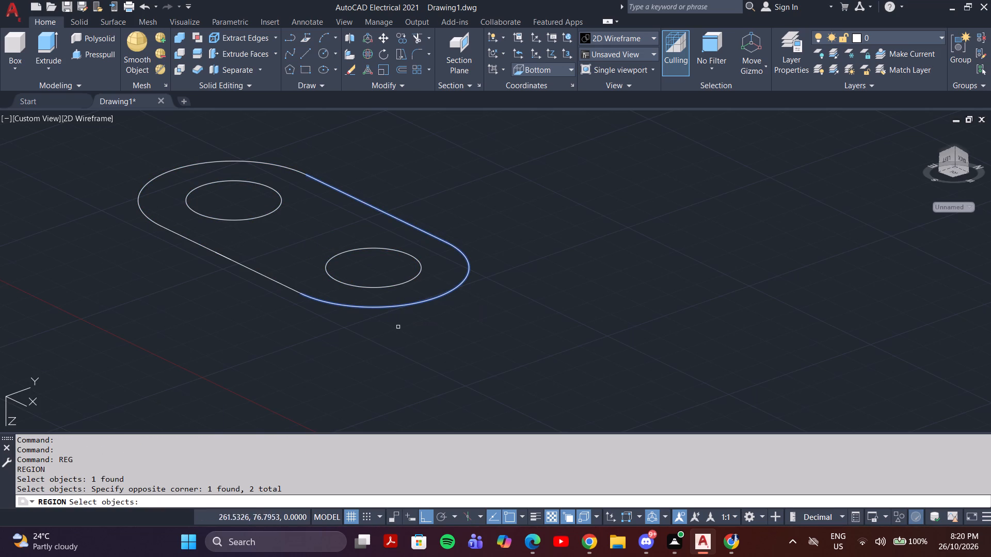
left_click(150, 185)
left_click(123, 207)
left_click_drag(213, 230, 213, 235)
left_click(190, 281)
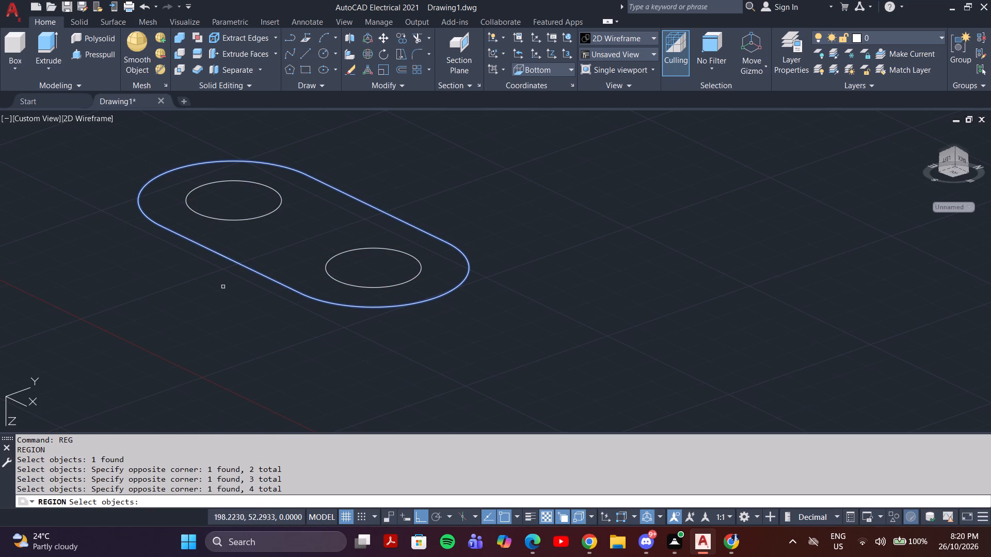
left_click(237, 220)
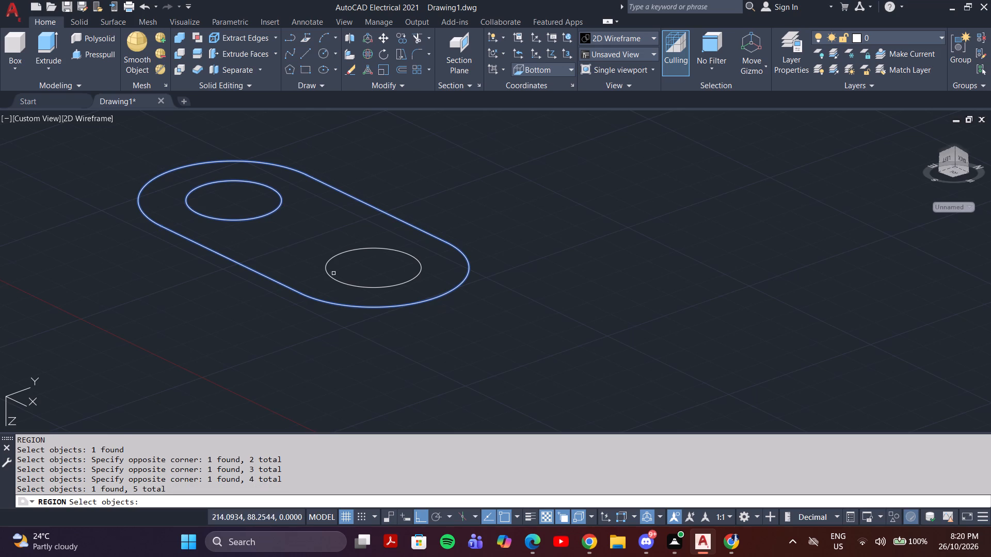
left_click(334, 278)
key("Return")
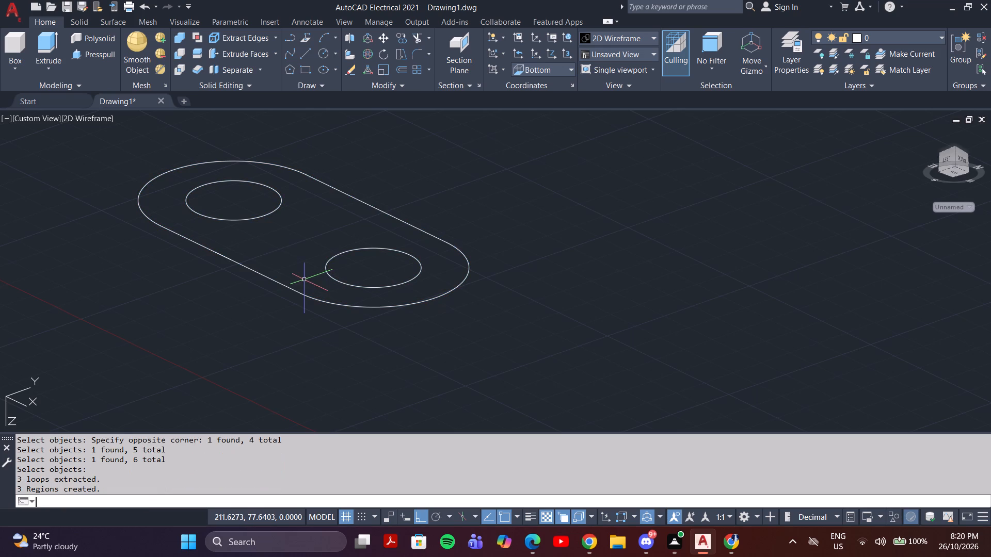
Extrude the slot region and both circular hole regions as solids to a height of 10.
left_click(47, 39)
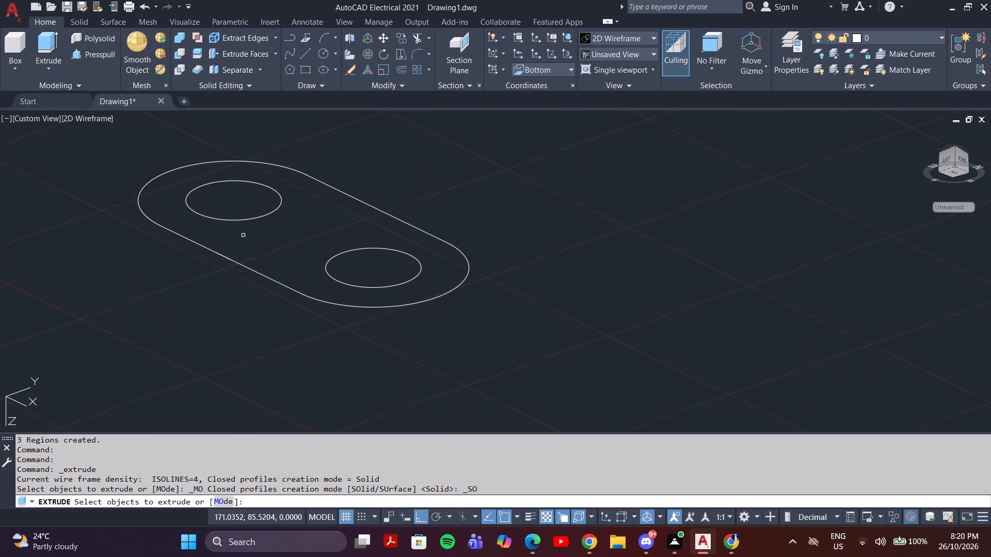
left_click(243, 235)
left_click(206, 250)
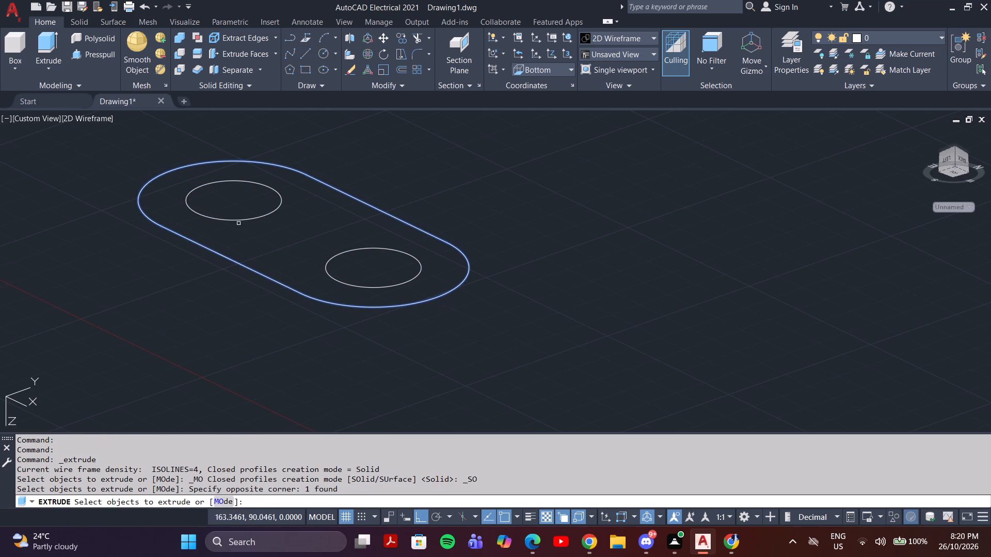
left_click(238, 222)
left_click(276, 250)
left_click(252, 222)
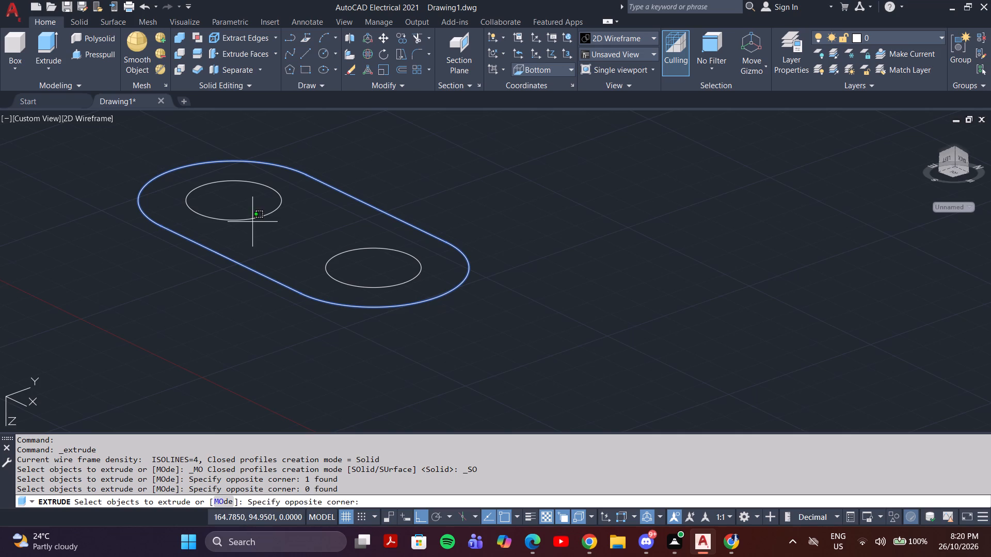
left_click(250, 221)
left_click(243, 219)
left_click(327, 269)
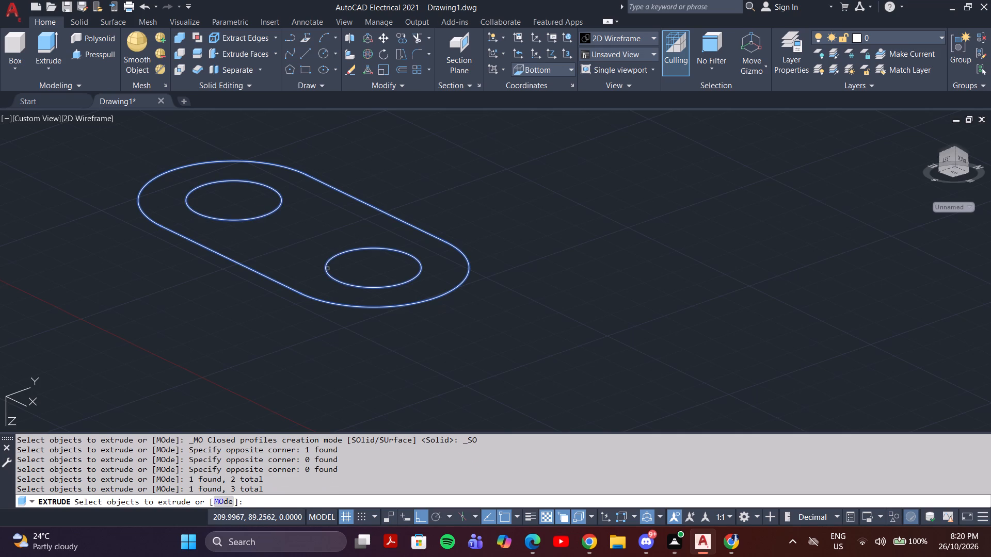
key("Return")
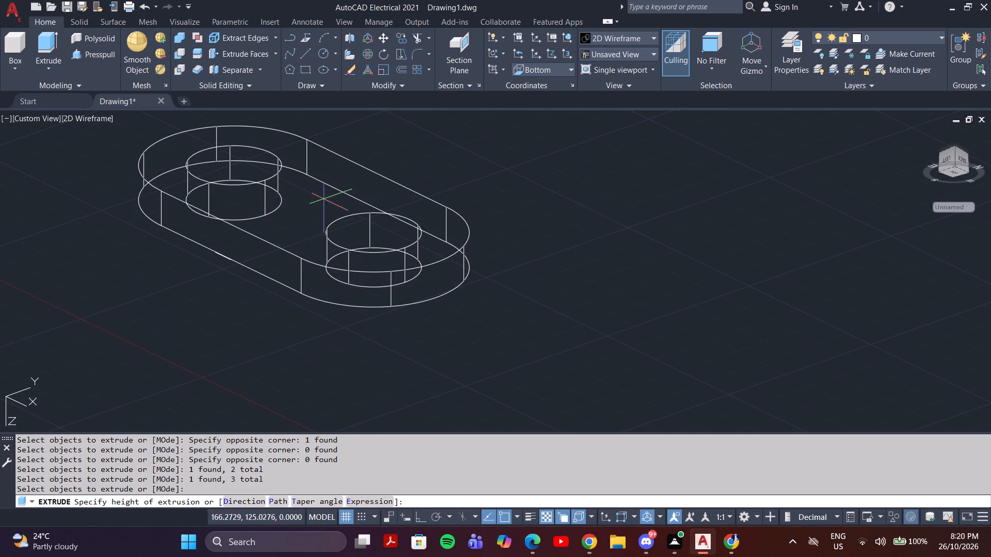
middle_click_drag(326, 190, 313, 234)
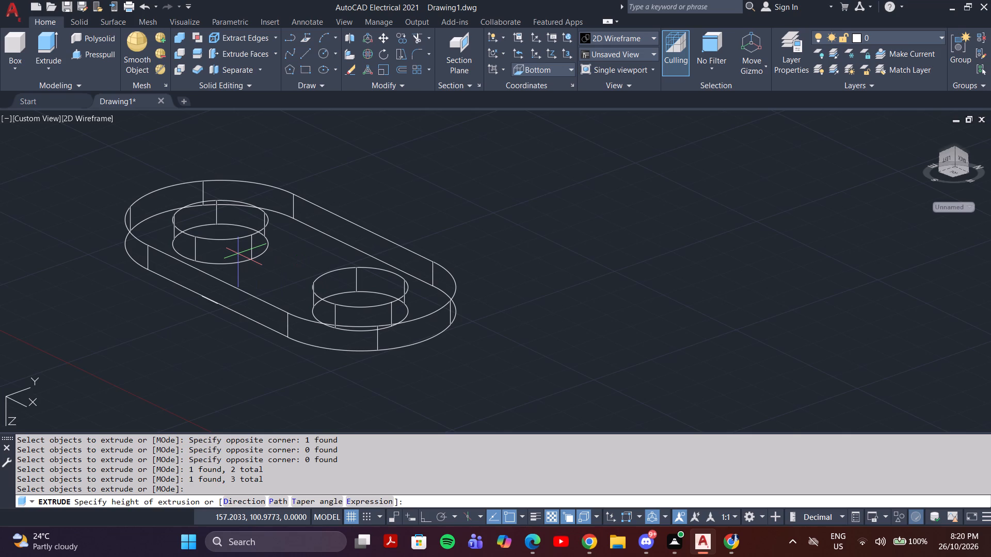
key("1")
key("0")
key("Return")
key("Escape")
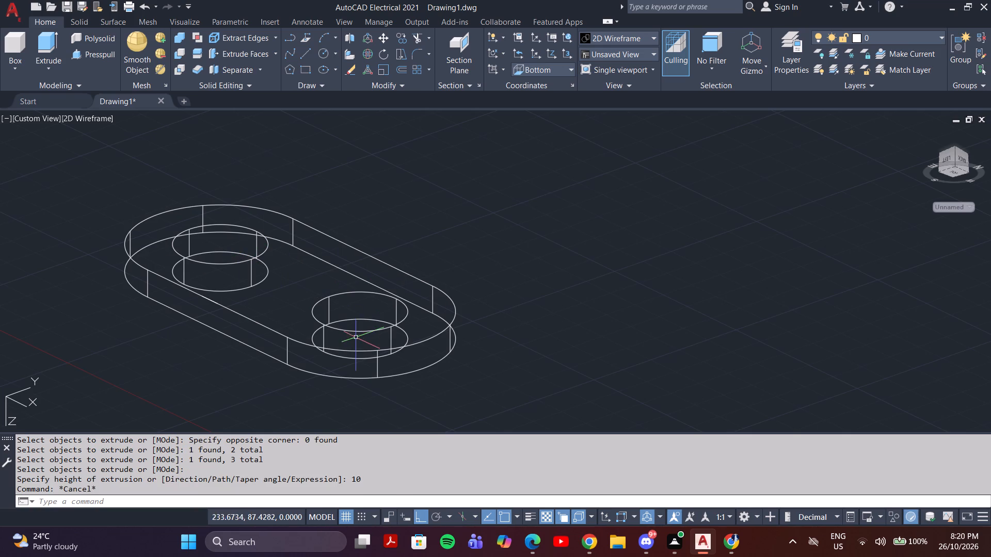
Draw a line from the midpoint of one of the slot plate's long straight edges, running perpendicular across the plate between the two holes.
middle_click_drag(431, 337, 344, 286)
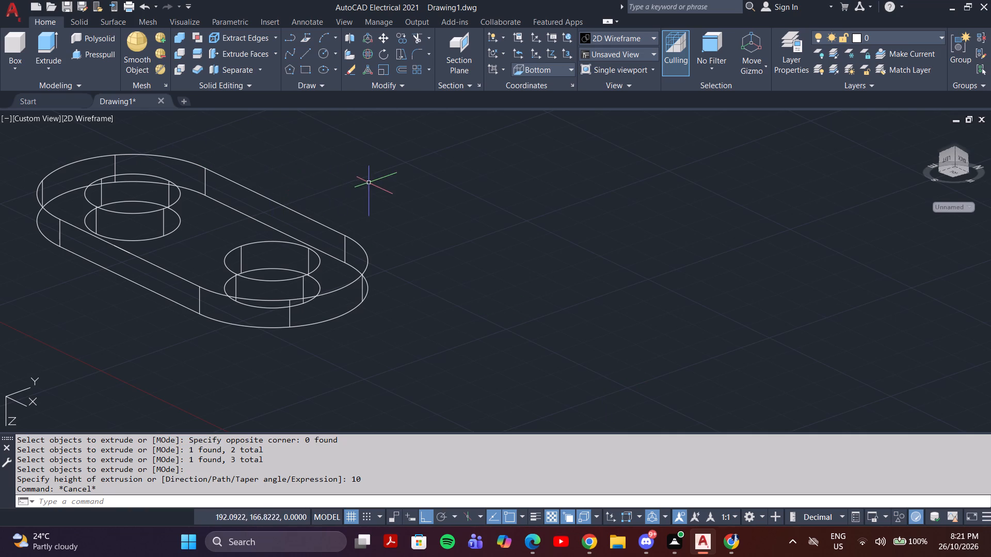
middle_click_drag(369, 183, 389, 165, "shift")
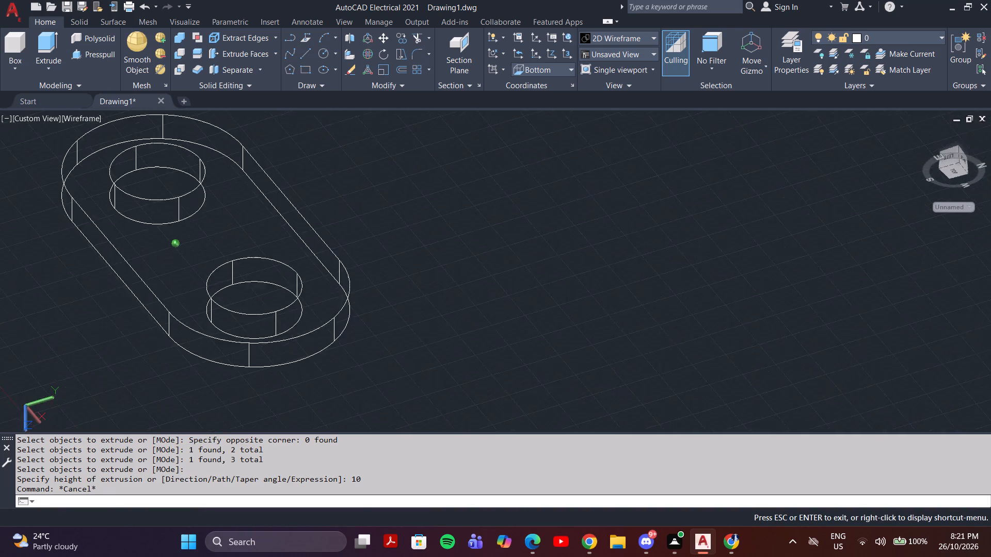
middle_click_drag(389, 165, 332, 172, "shift")
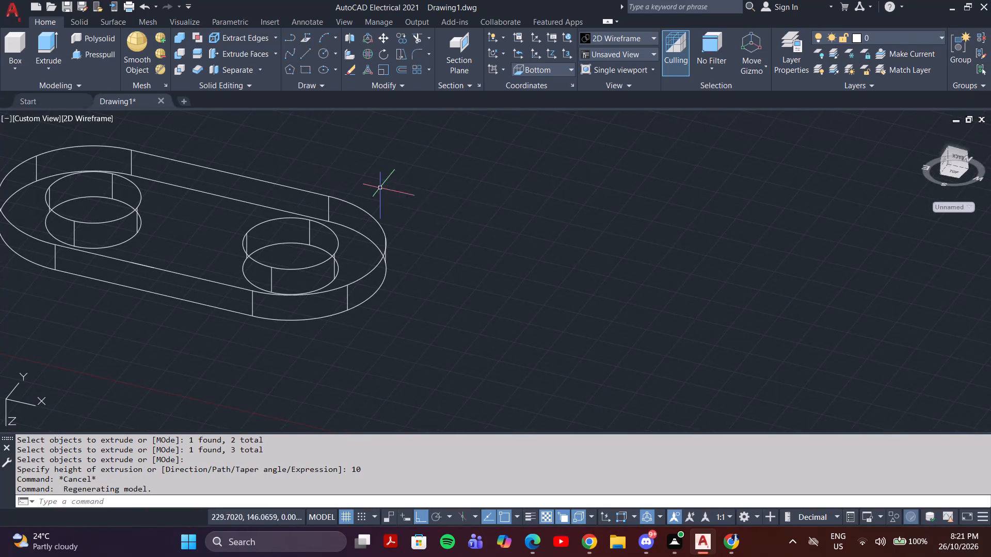
middle_click_drag(394, 195, 469, 217)
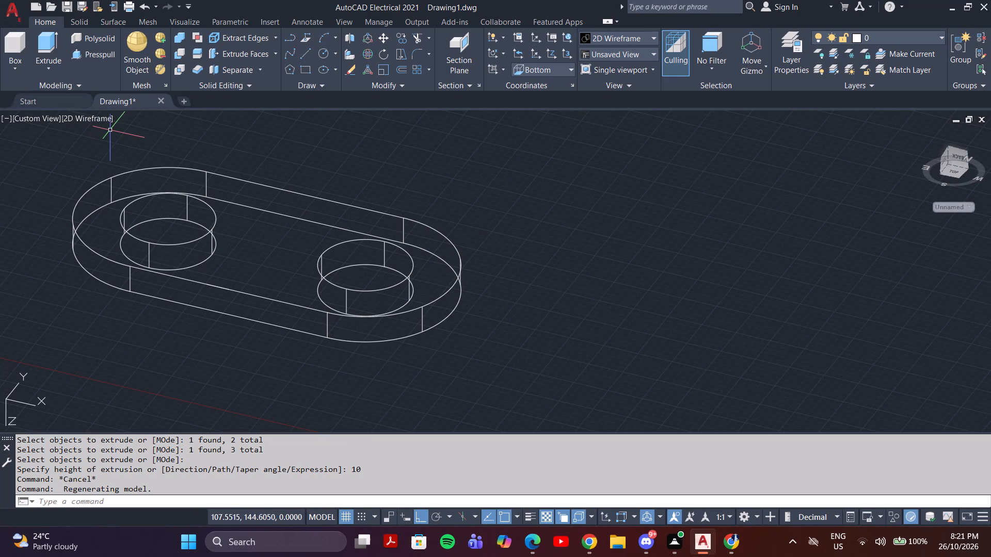
key("l")
key("Return")
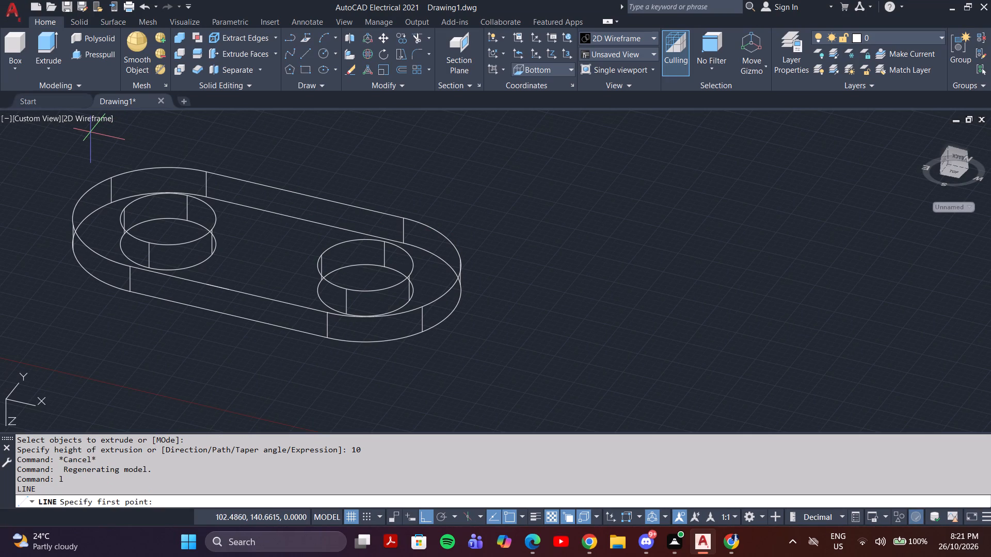
left_click(304, 194)
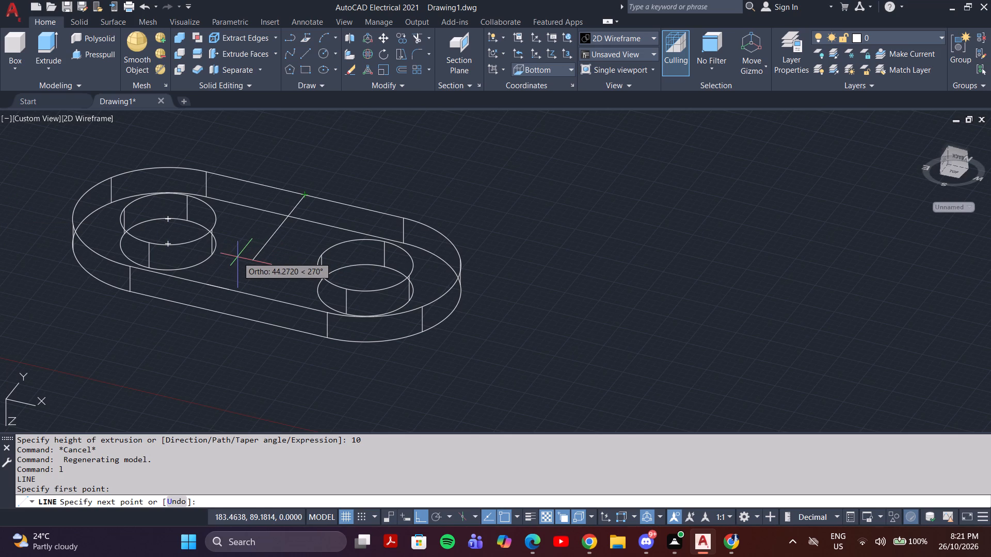
middle_click_drag(282, 248, 342, 253, "shift")
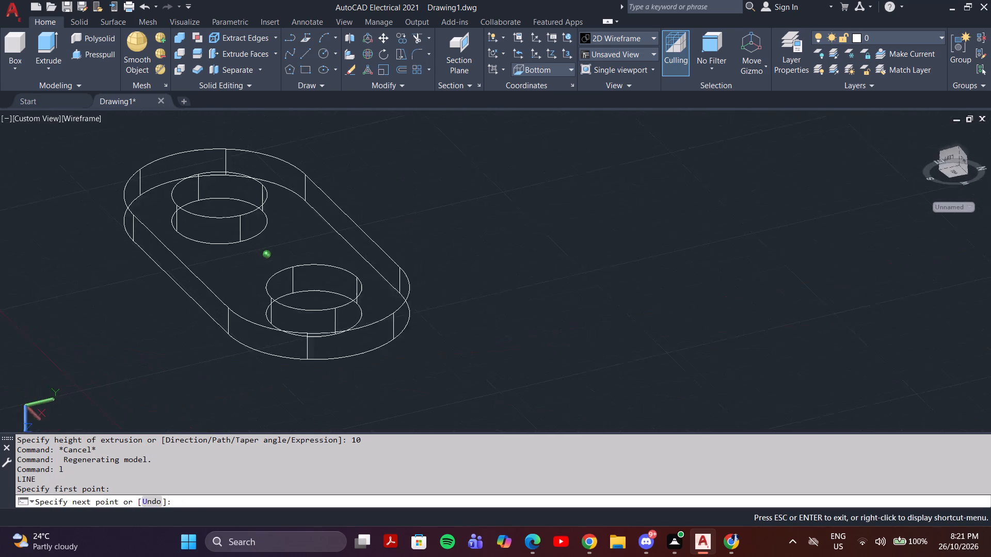
middle_click_drag(342, 253, 344, 253, "shift")
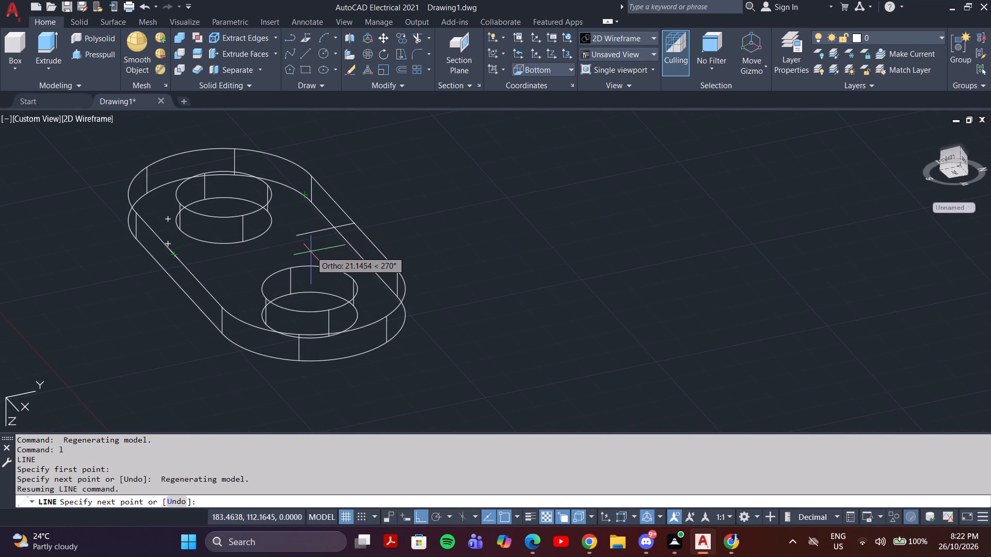
scroll(311, 252, "down", 1)
middle_click_drag(311, 252, 295, 226, "shift")
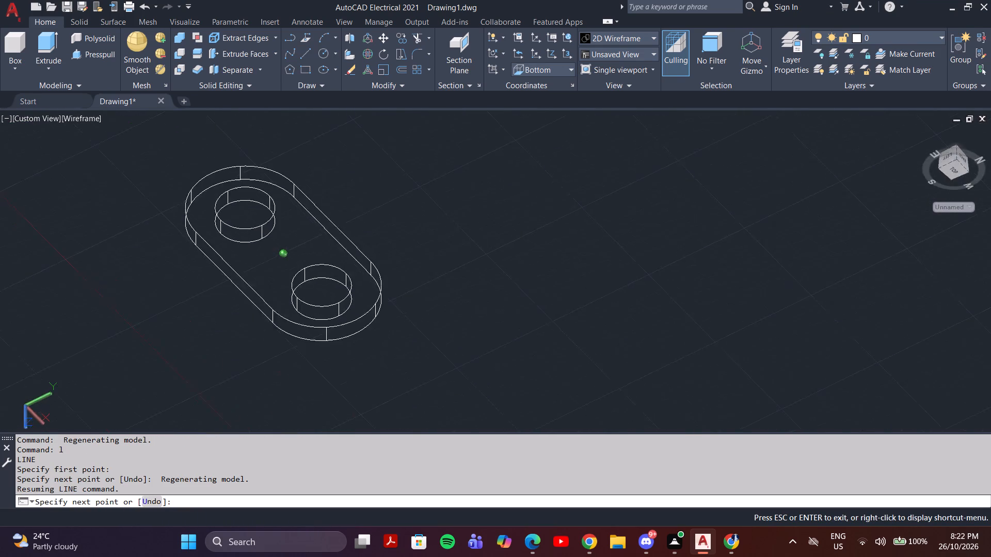
middle_click_drag(295, 226, 360, 201, "shift")
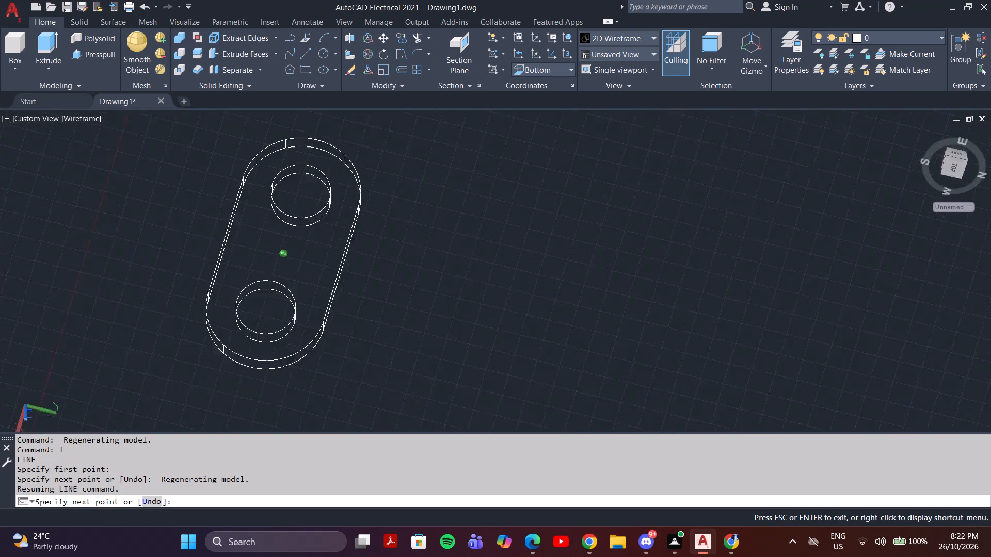
middle_click_drag(360, 201, 298, 232, "shift")
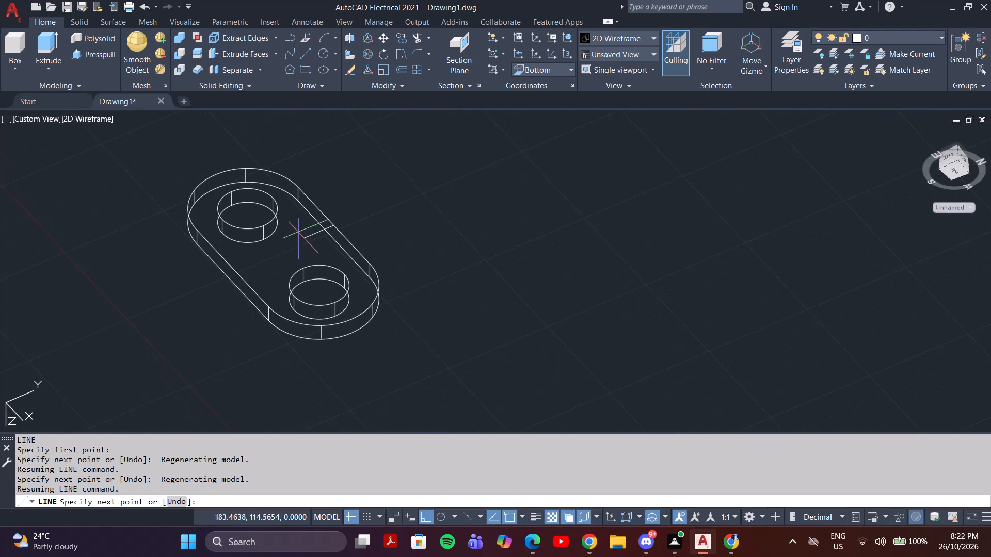
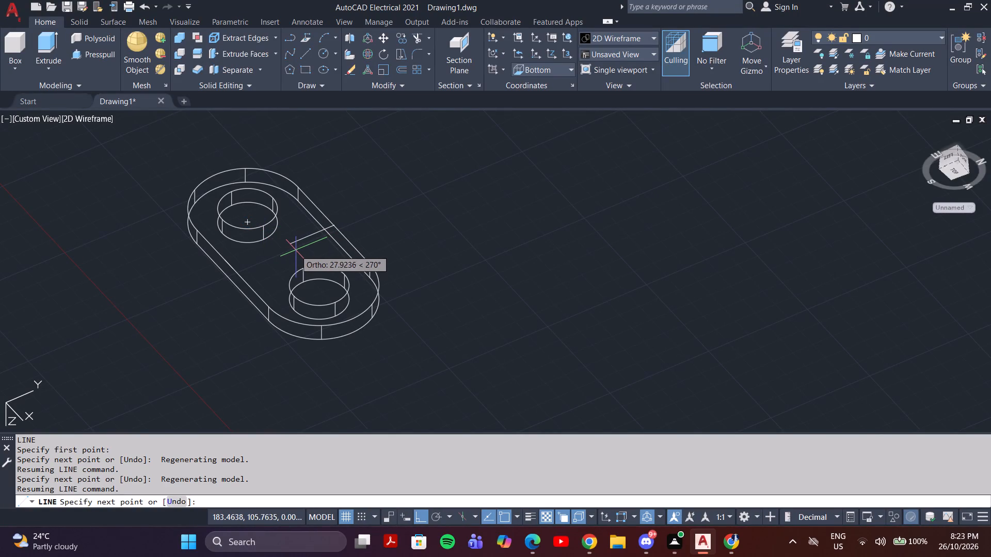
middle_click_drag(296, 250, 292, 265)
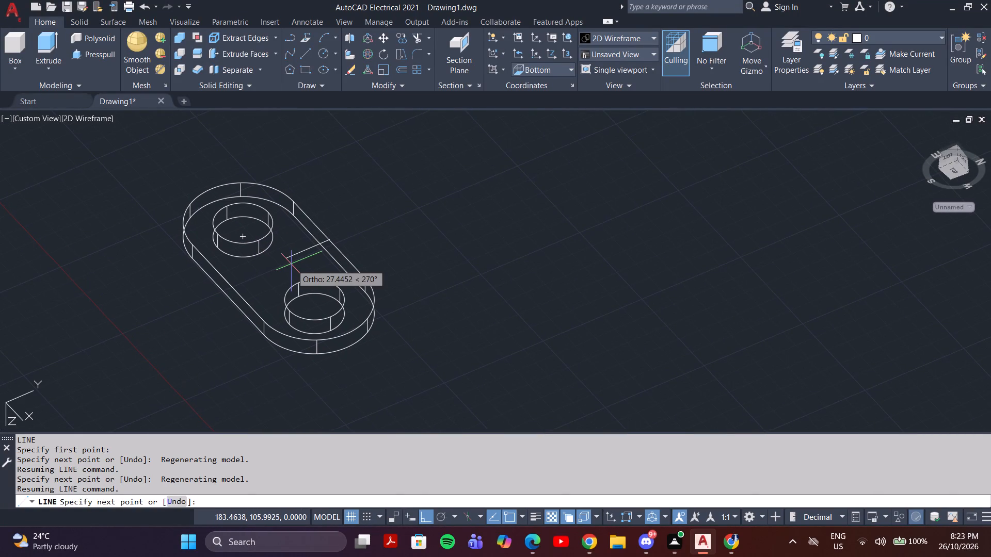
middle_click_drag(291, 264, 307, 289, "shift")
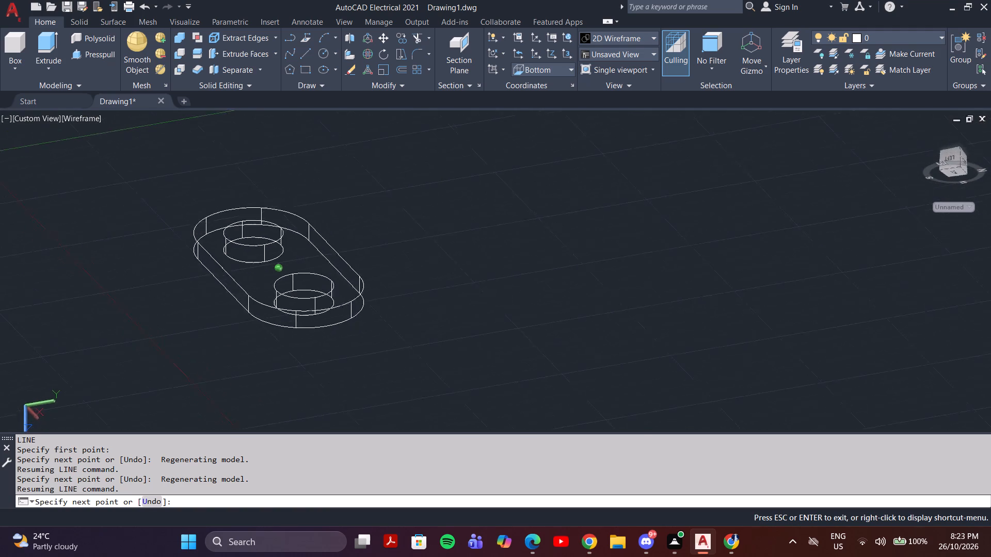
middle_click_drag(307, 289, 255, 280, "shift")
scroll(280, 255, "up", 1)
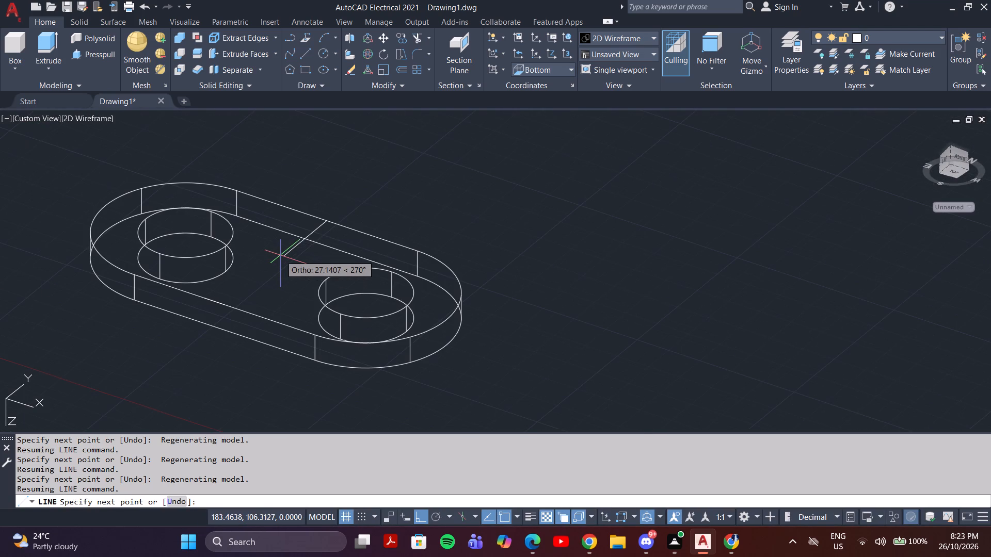
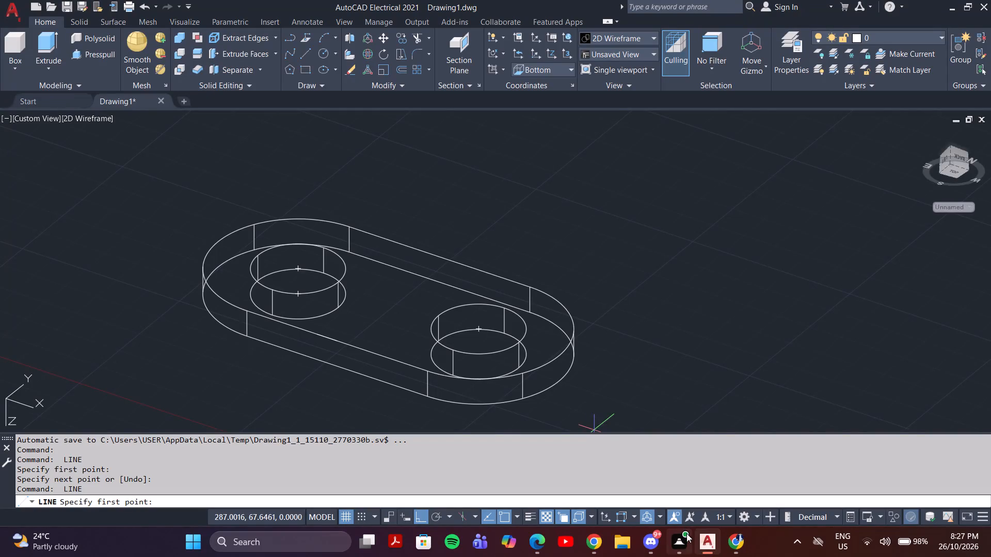
Start a line at the midpoint of the upper straight edge on the far side of the slot-shaped plate.
middle_click_drag(429, 321, 424, 321)
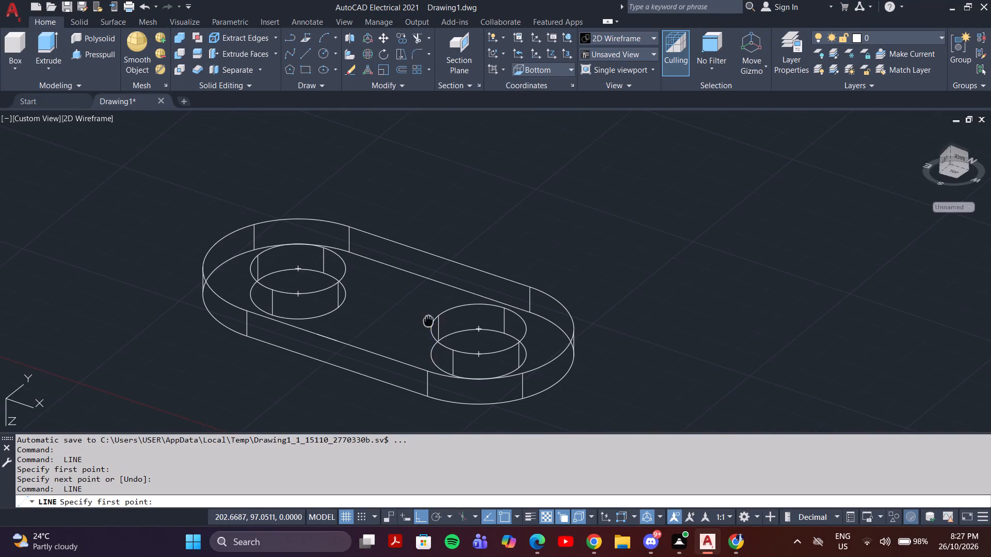
middle_click_drag(424, 321, 395, 340)
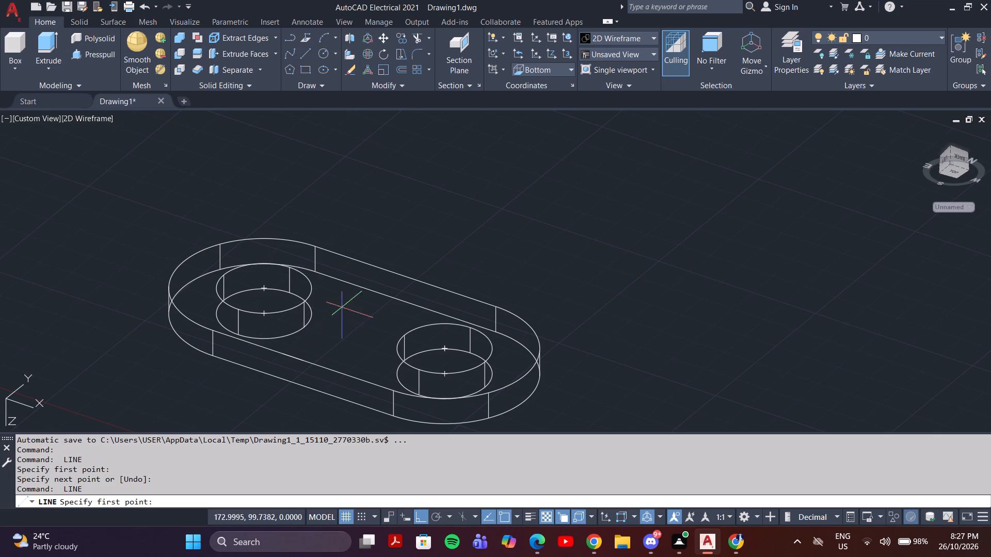
left_click(403, 275)
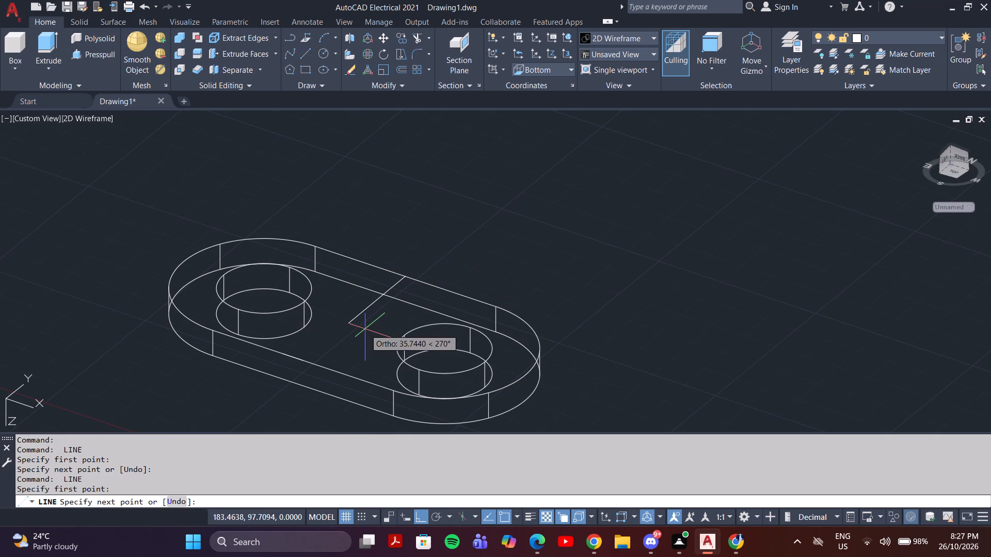
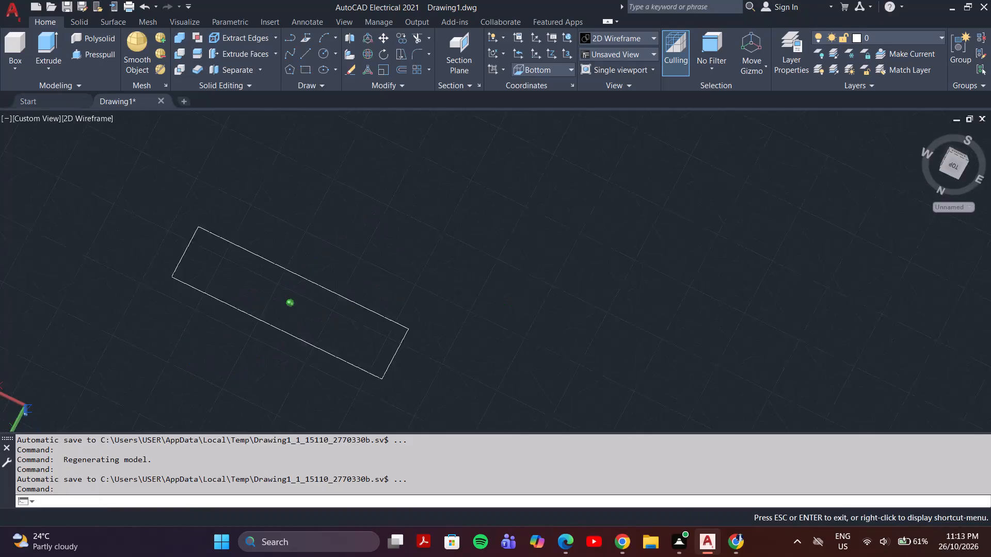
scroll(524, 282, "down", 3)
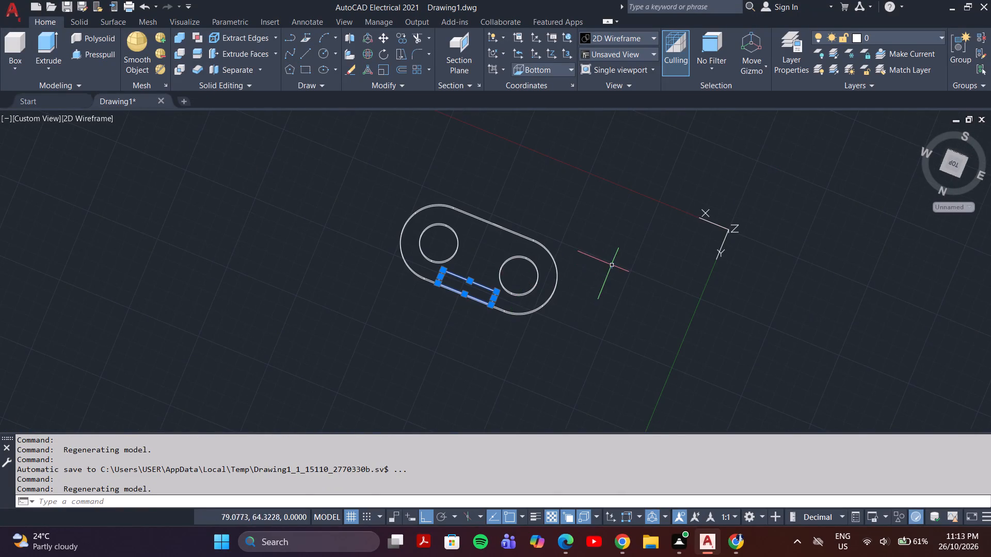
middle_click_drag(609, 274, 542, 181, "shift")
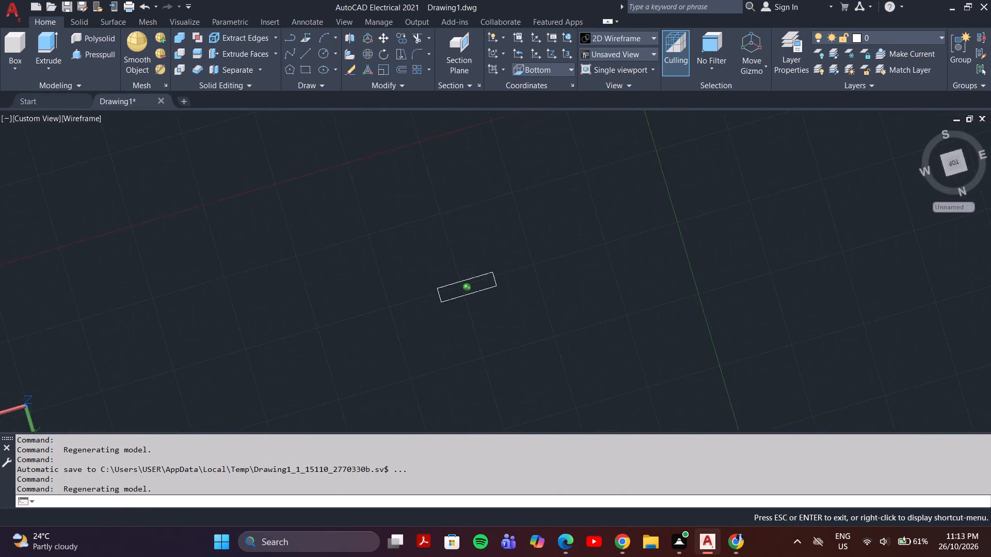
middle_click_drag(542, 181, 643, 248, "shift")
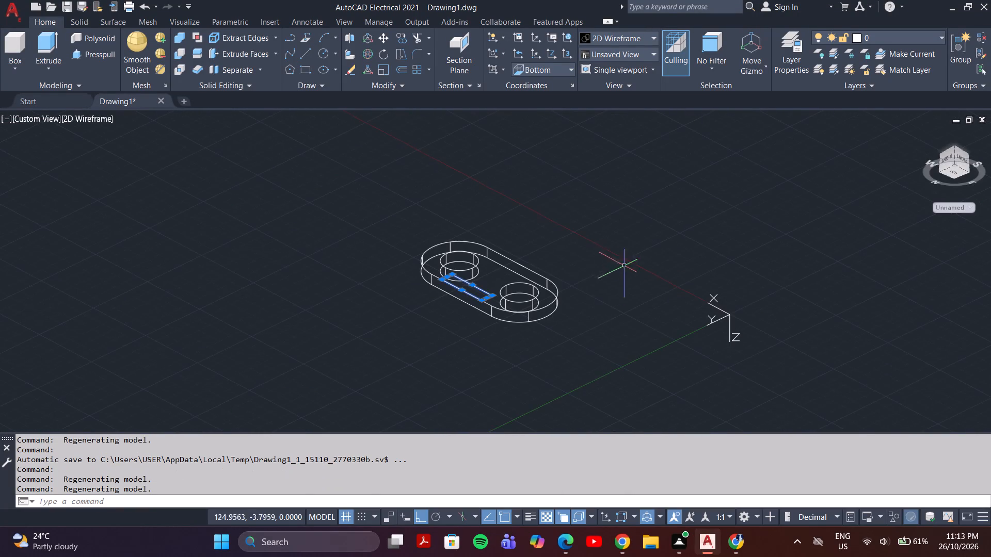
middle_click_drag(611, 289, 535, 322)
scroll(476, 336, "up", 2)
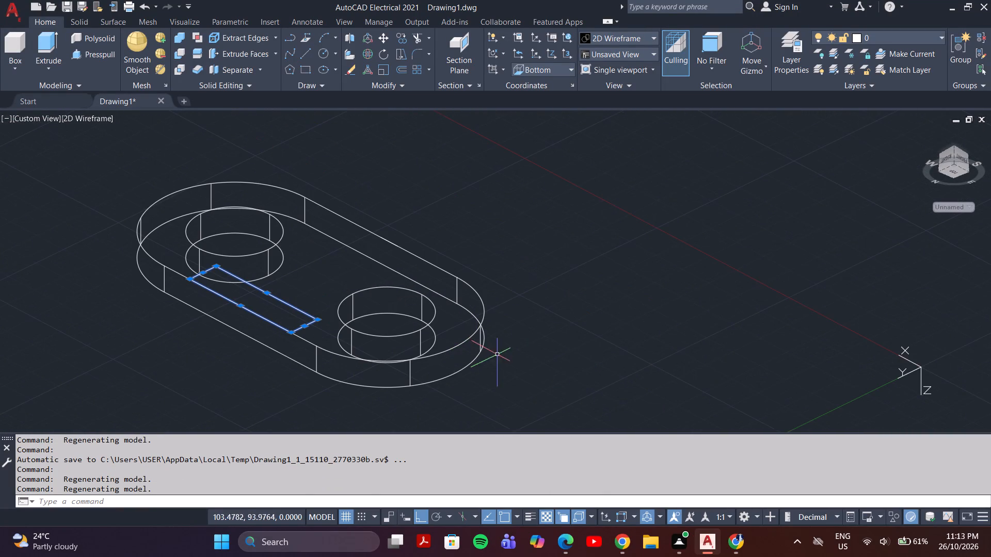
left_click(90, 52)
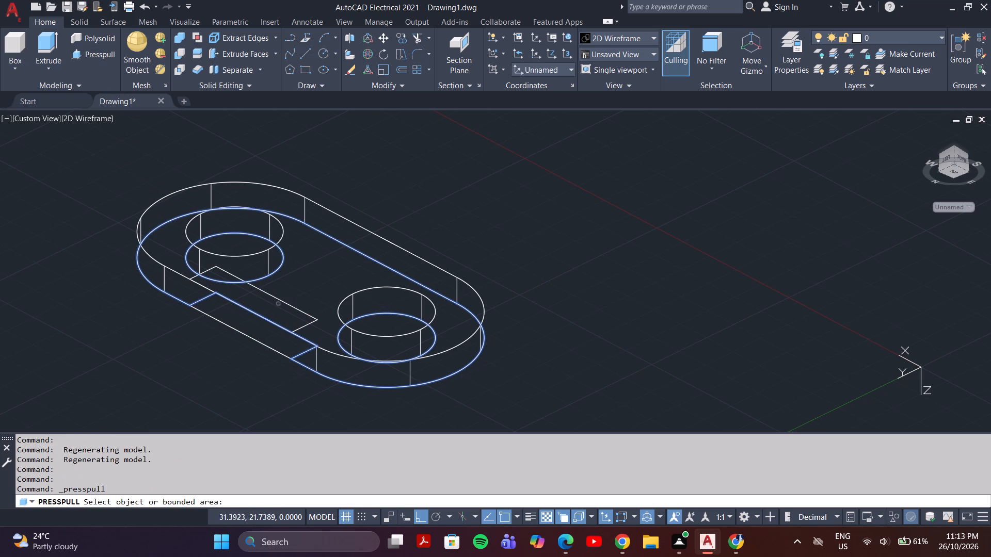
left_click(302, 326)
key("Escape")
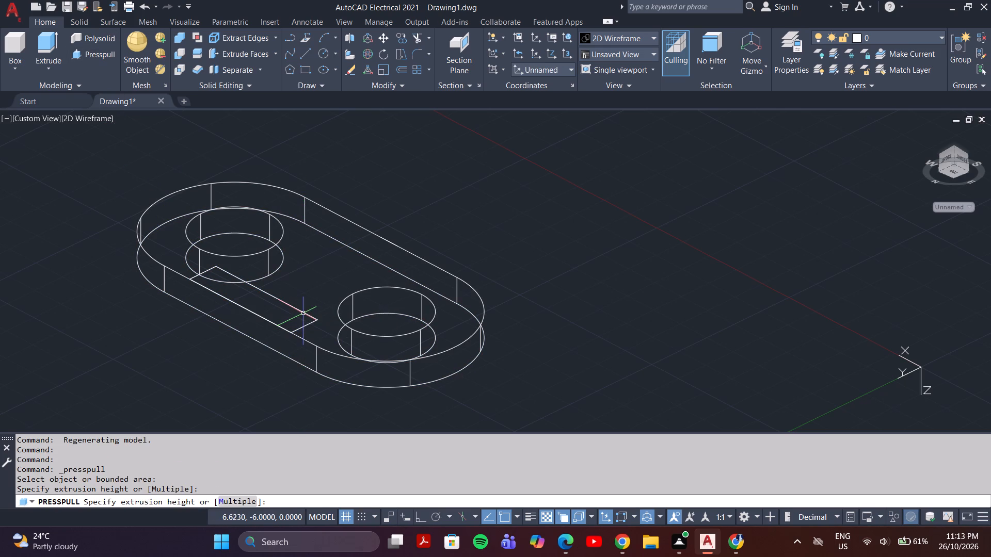
Convert the four lines of the narrow rectangle along the plate's straight edge between the two holes into a region.
left_click(302, 312)
left_click(304, 325)
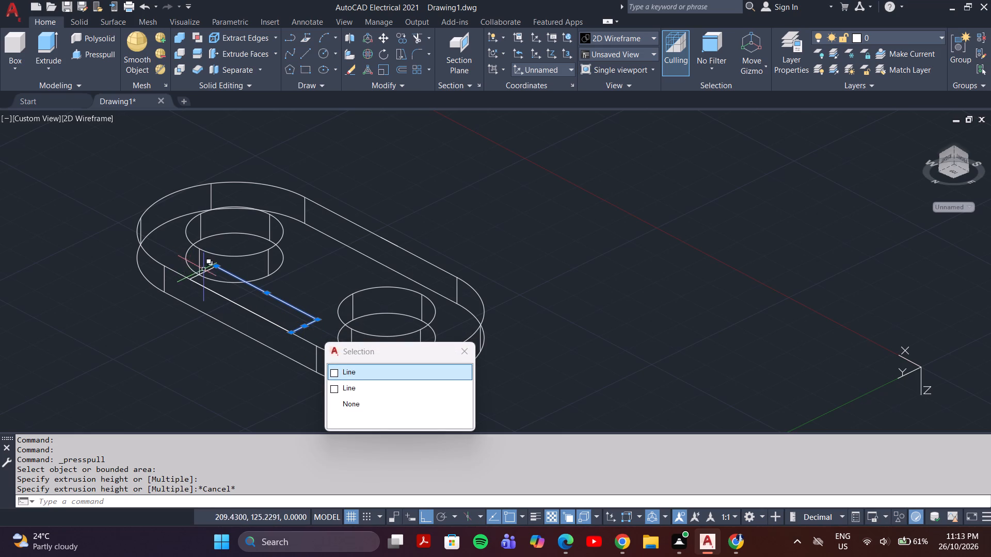
scroll(194, 280, "up", 2)
left_click(191, 275)
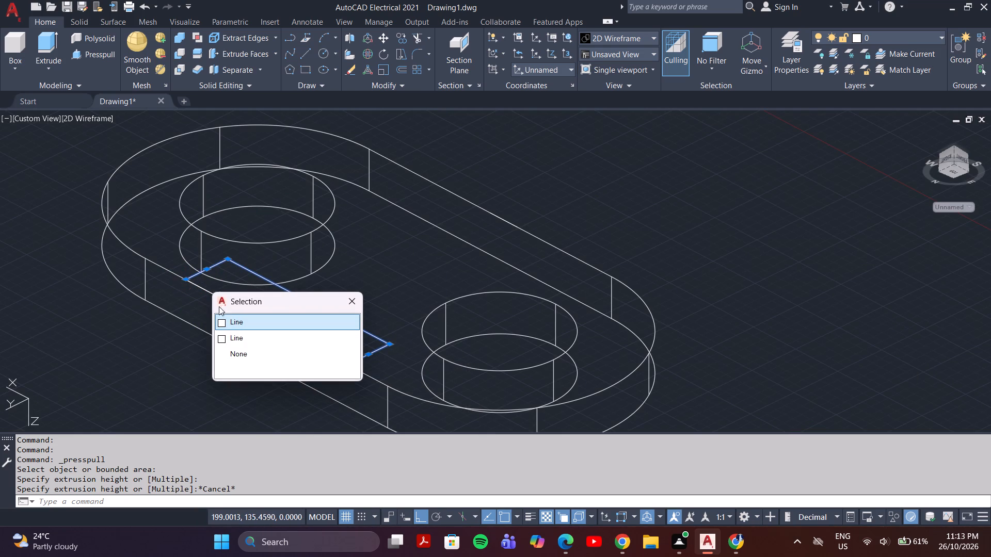
left_click(223, 323)
left_click(224, 321)
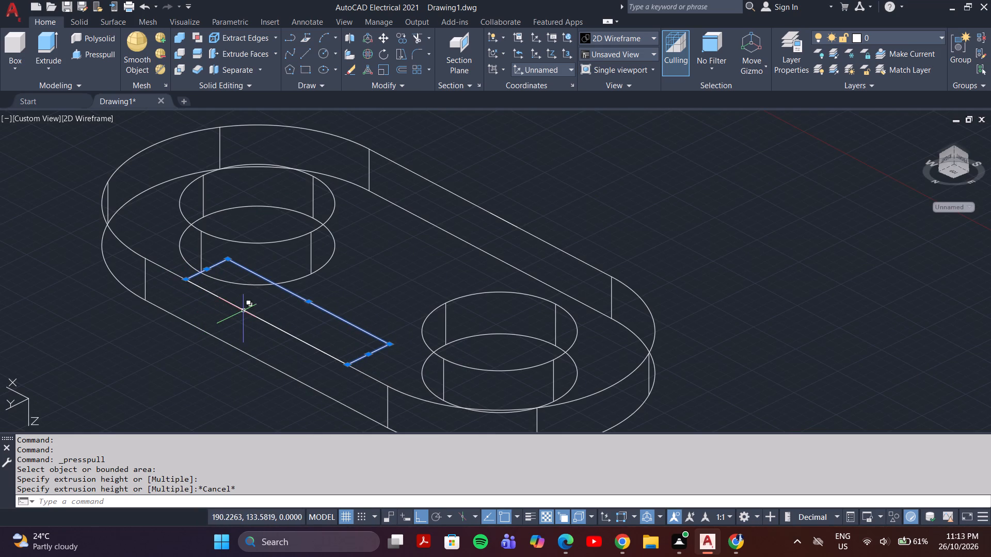
left_click(243, 310)
left_click(274, 354)
left_click(271, 357)
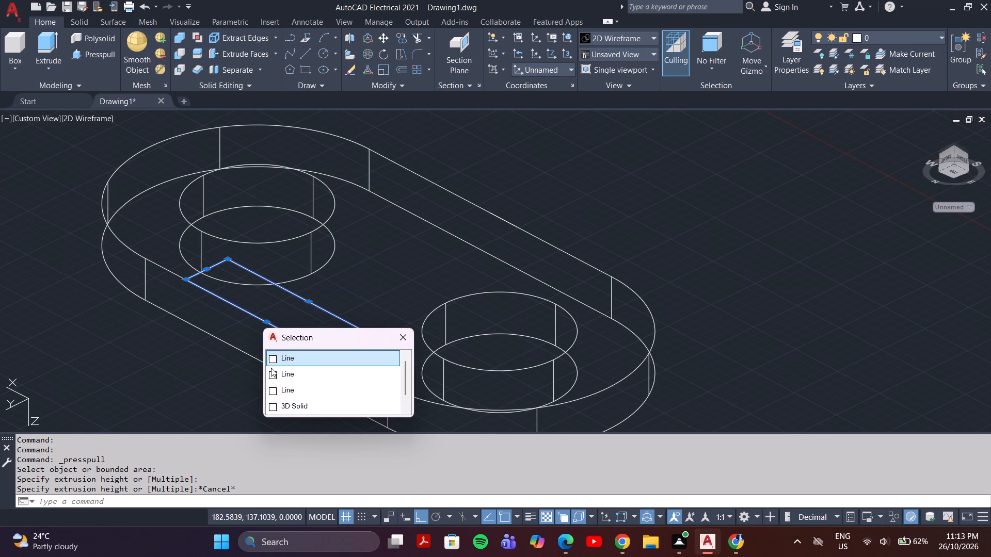
left_click(275, 356)
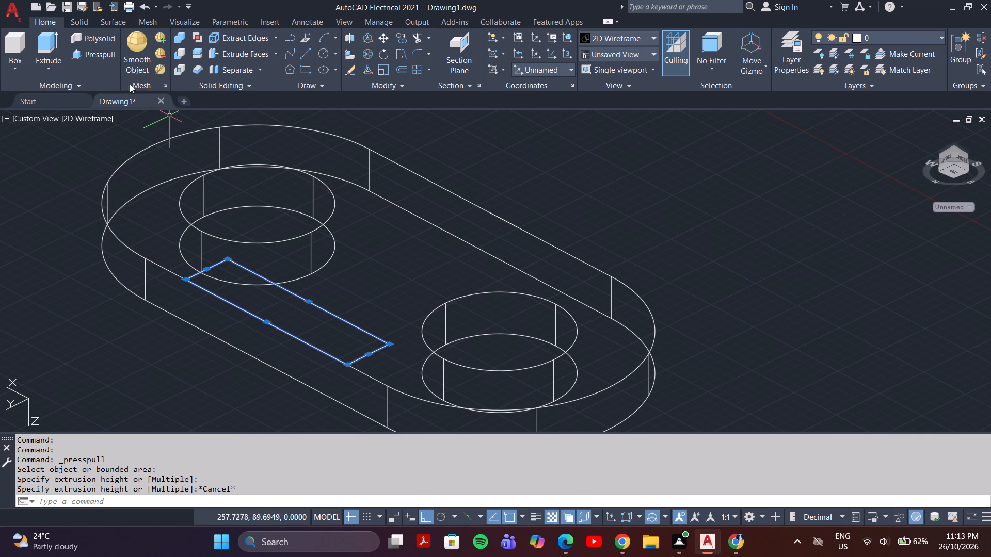
type("re")
key("g")
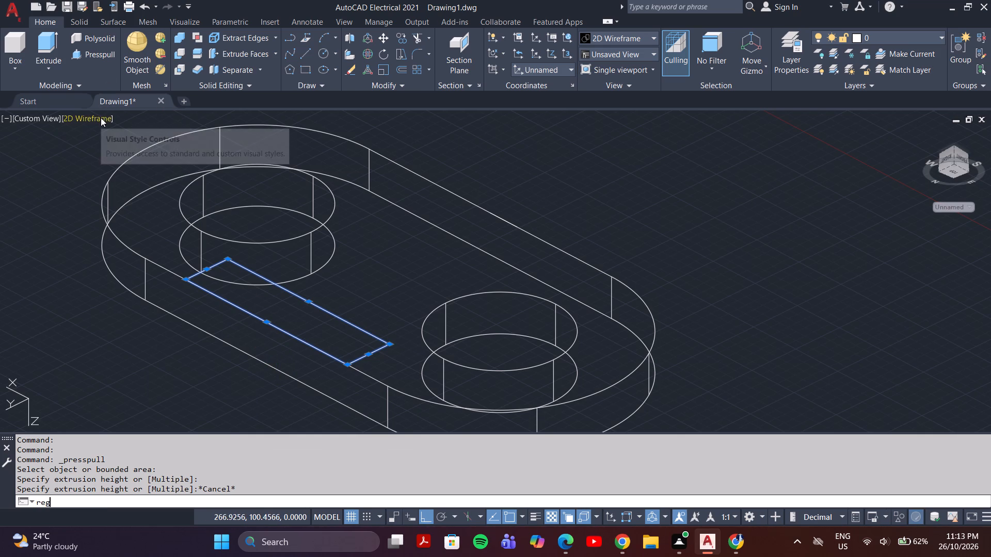
key("Return")
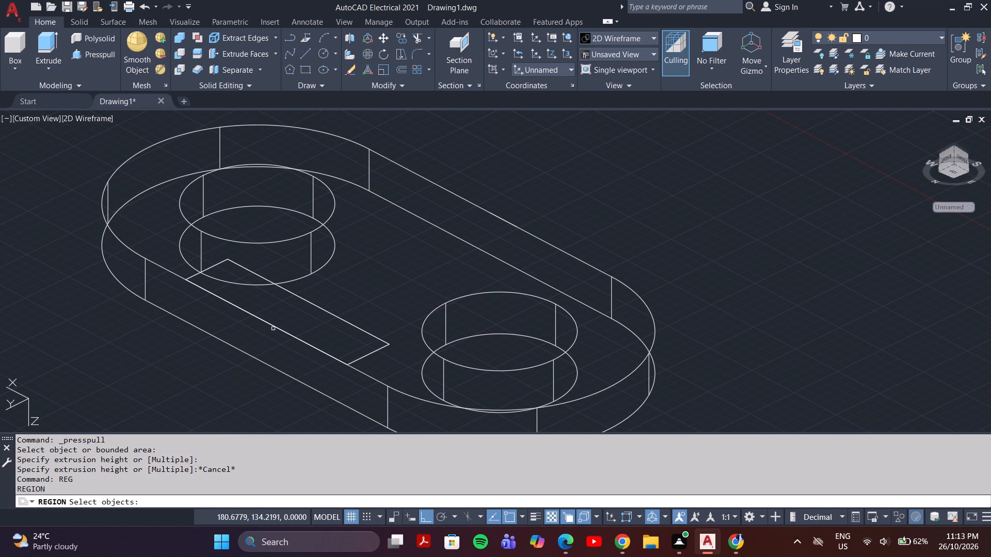
left_click(273, 329)
left_click(317, 308)
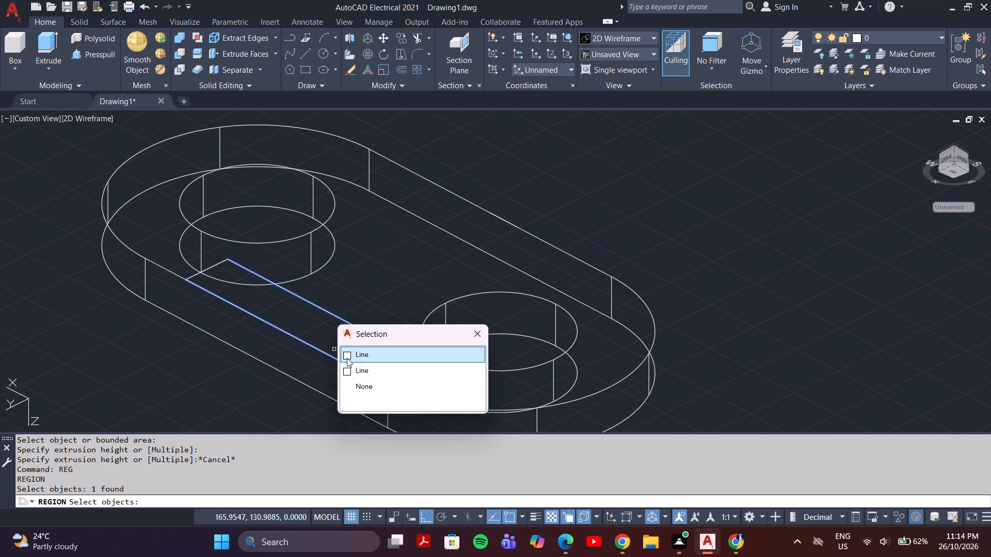
left_click(347, 354)
left_click(360, 357)
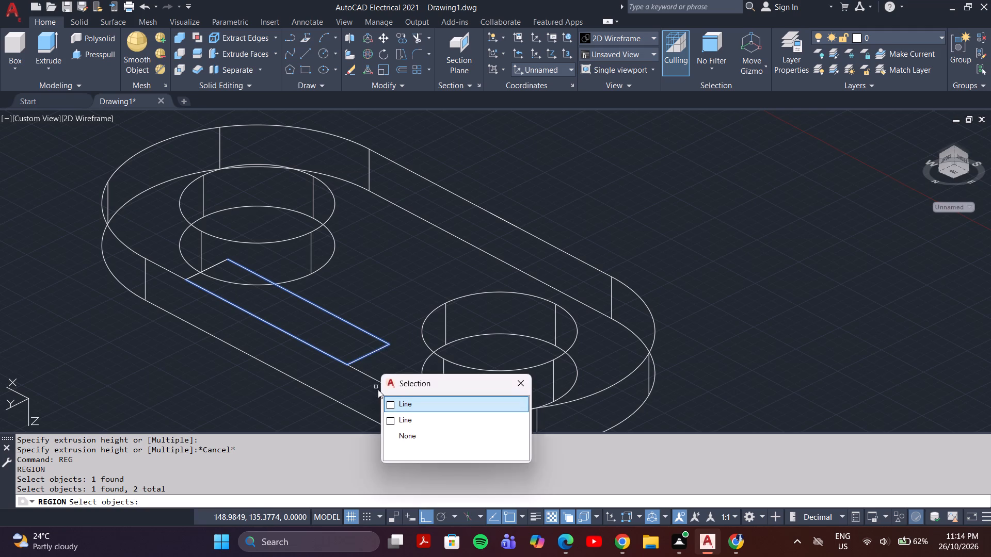
left_click(387, 402)
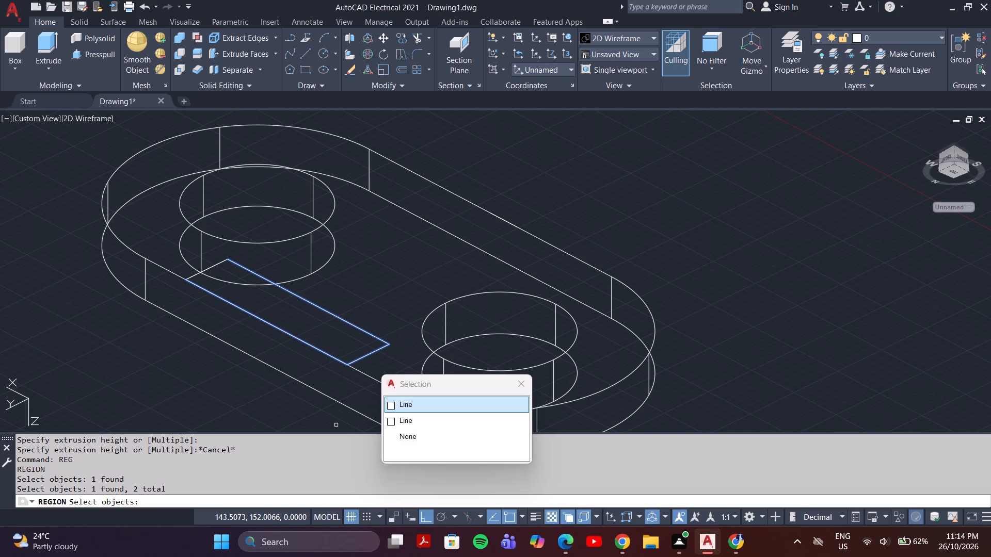
left_click(391, 406)
scroll(195, 271, "up", 4)
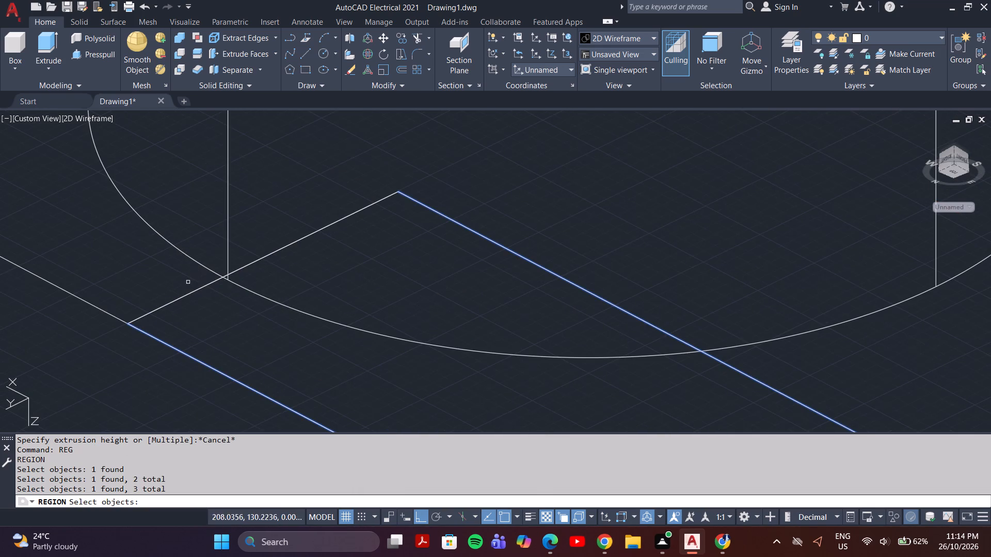
left_click(192, 289)
left_click(220, 332)
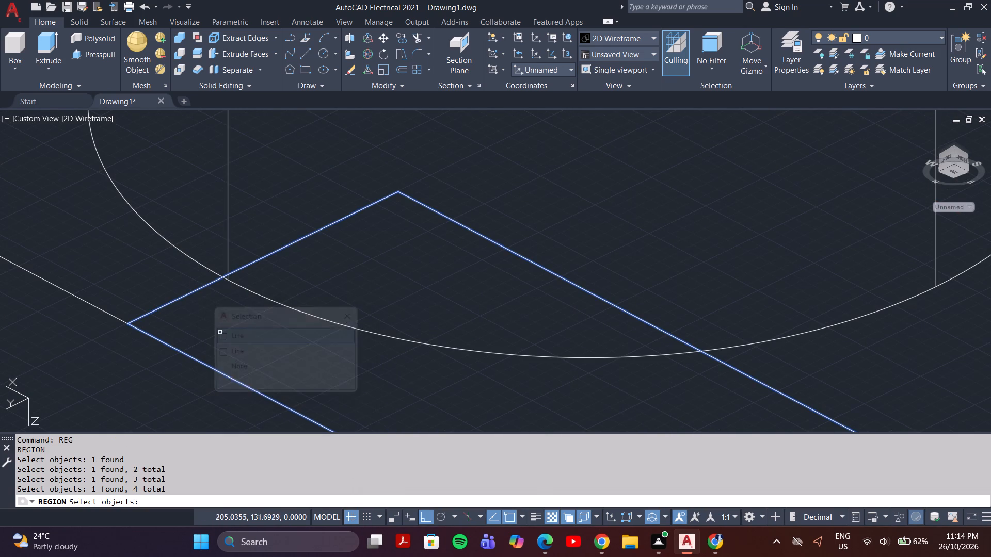
scroll(294, 331, "down", 4)
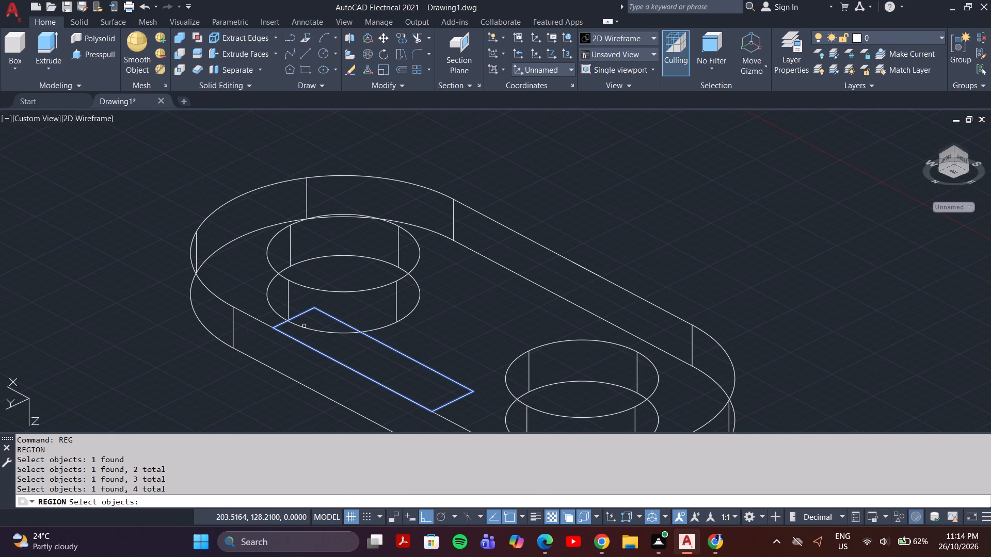
key("Return")
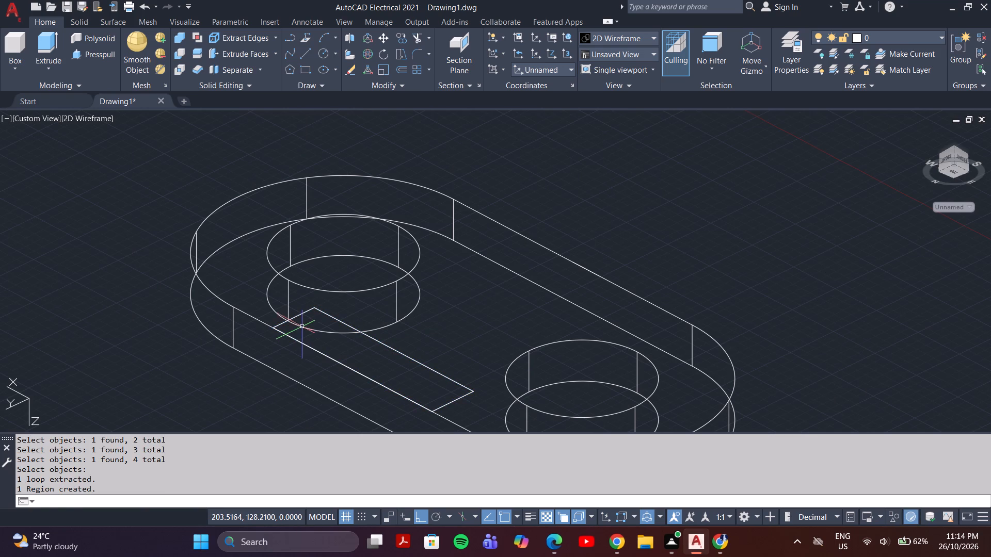
Presspull the rectangular area along the plate's straight edge between the two holes, through the plate's thickness.
left_click(90, 49)
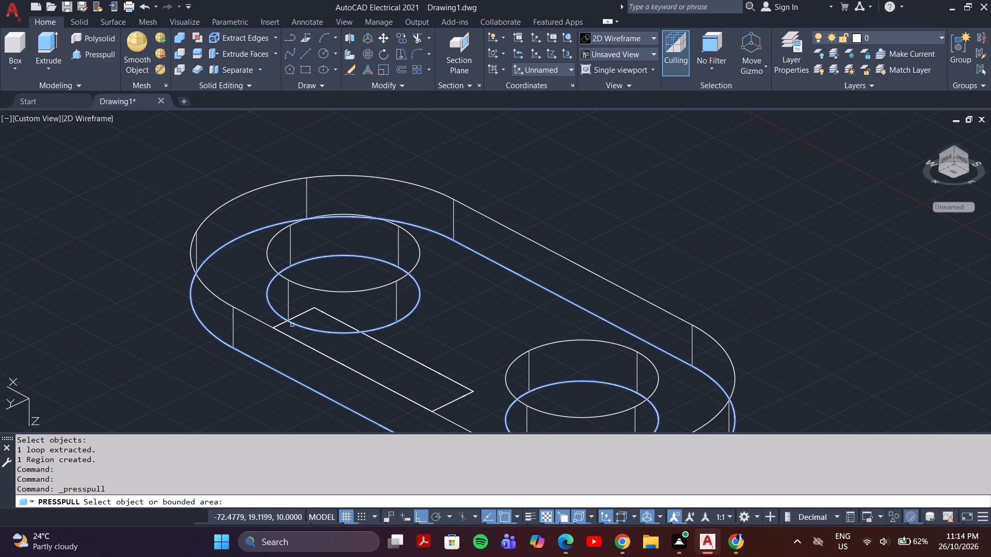
middle_click_drag(403, 357, 248, 315)
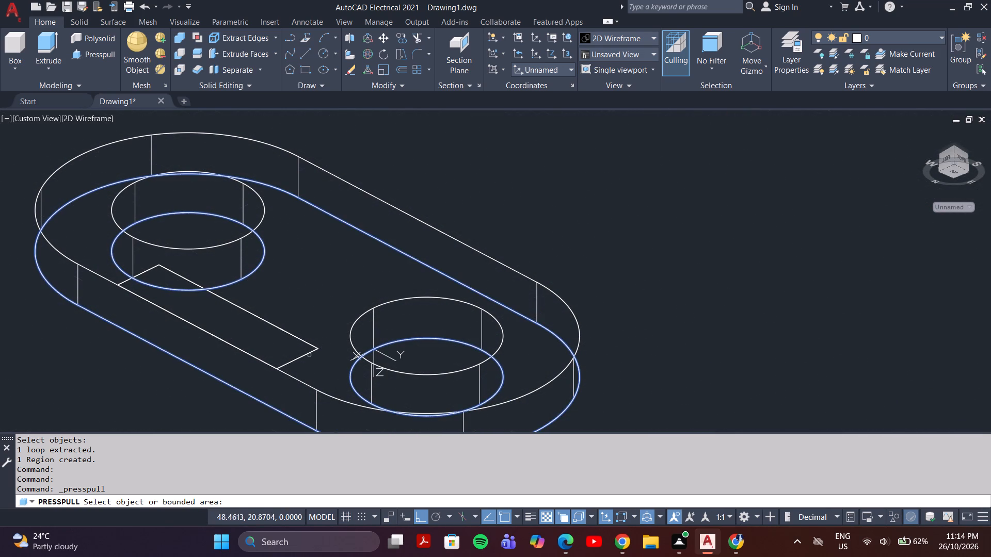
scroll(292, 362, "down", 4)
scroll(291, 362, "up", 5)
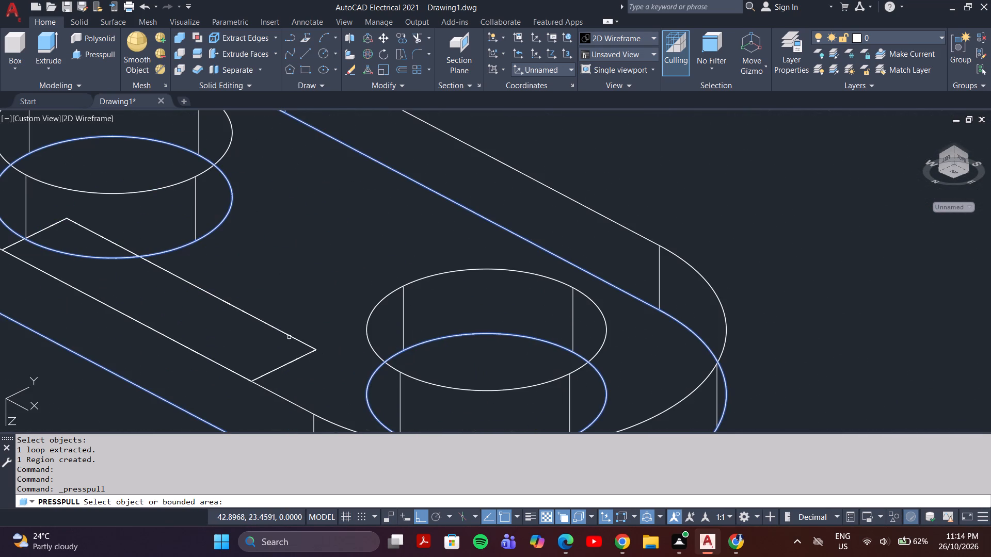
scroll(233, 382, "down", 3)
middle_click_drag(269, 362, 279, 316, "shift")
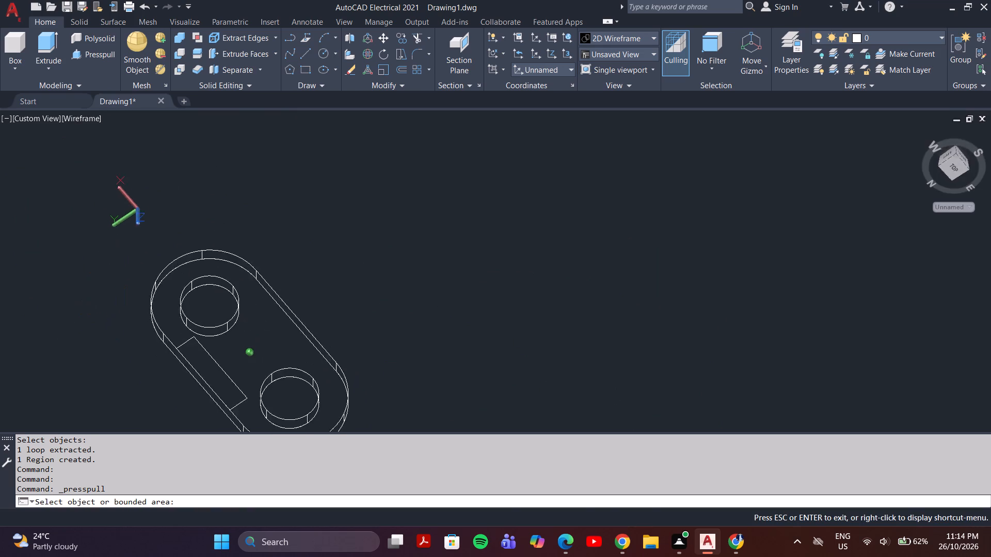
middle_click_drag(279, 316, 280, 298, "shift")
left_click(228, 387)
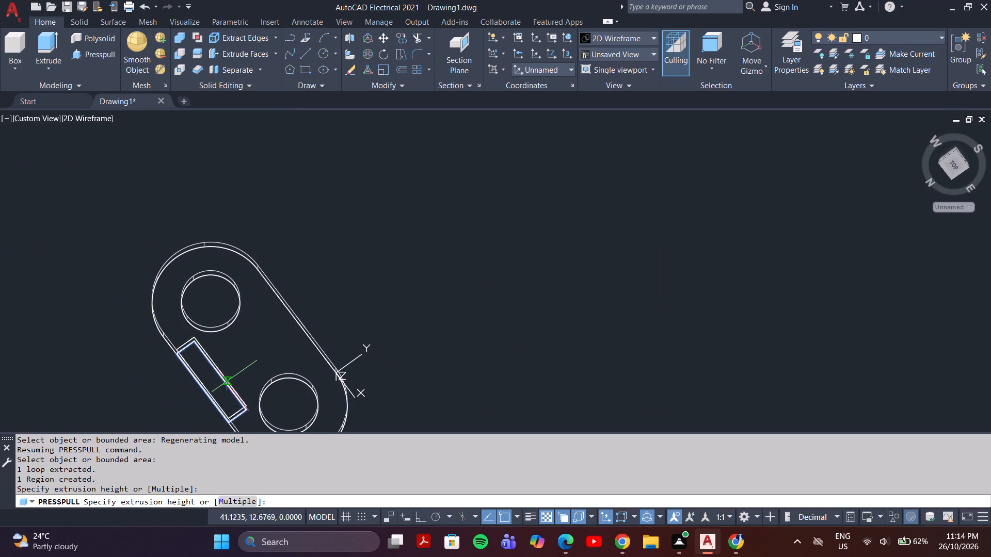
middle_click_drag(222, 343, 257, 300)
middle_click_drag(271, 320, 294, 289)
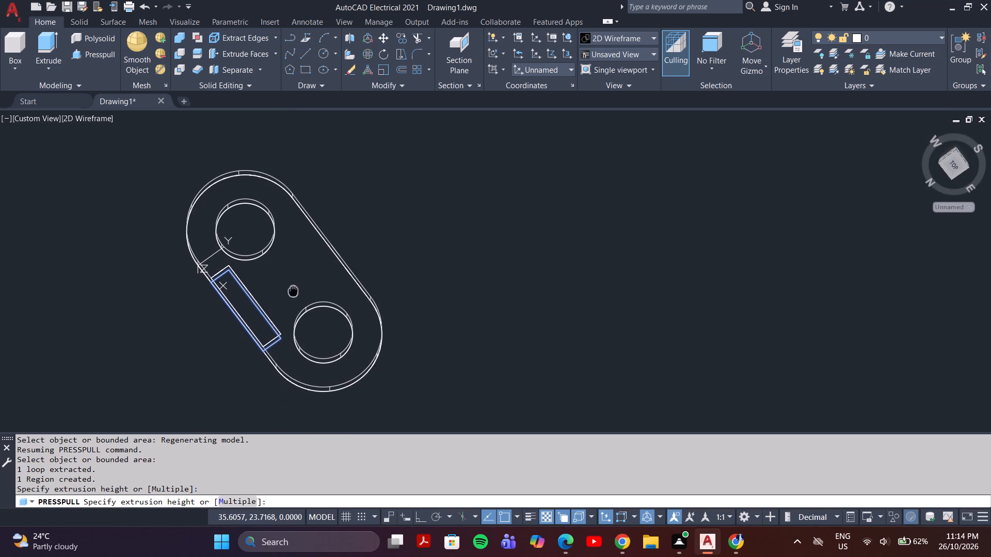
middle_click_drag(294, 289, 298, 278)
middle_click_drag(298, 278, 286, 331, "shift")
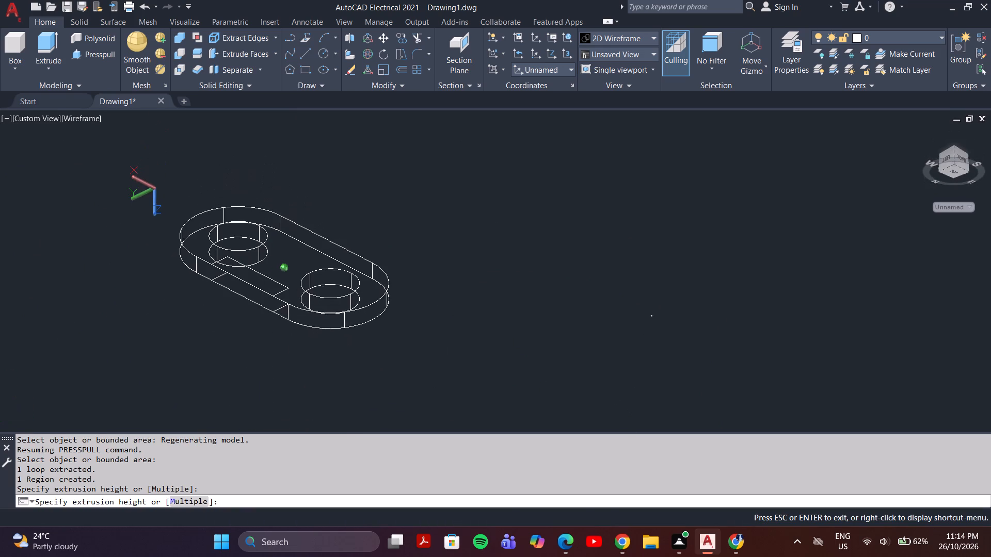
middle_click_drag(286, 331, 286, 331, "shift")
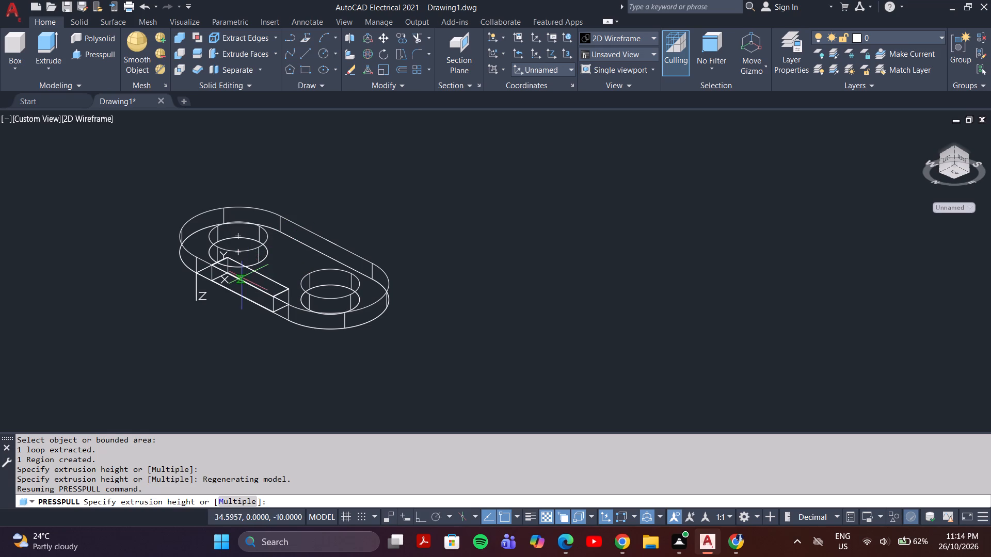
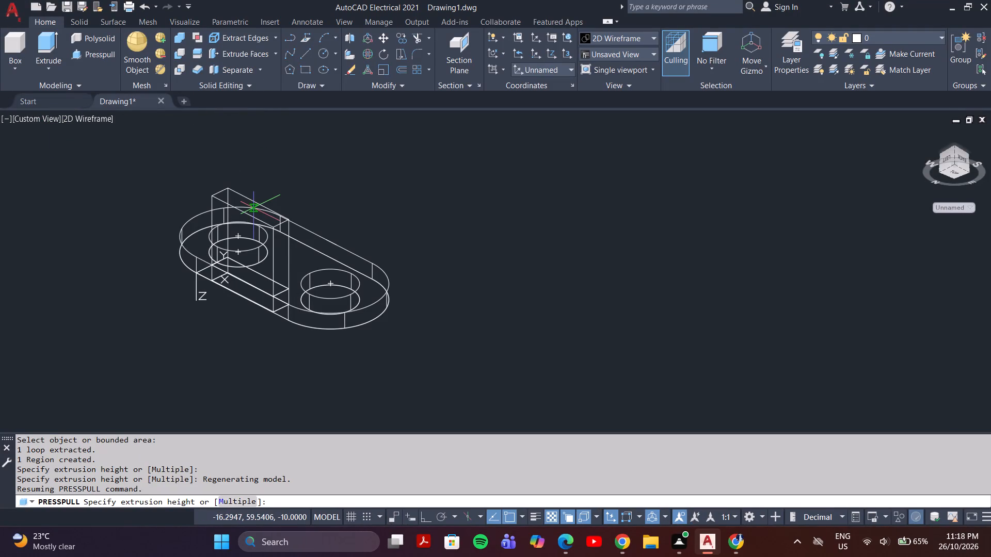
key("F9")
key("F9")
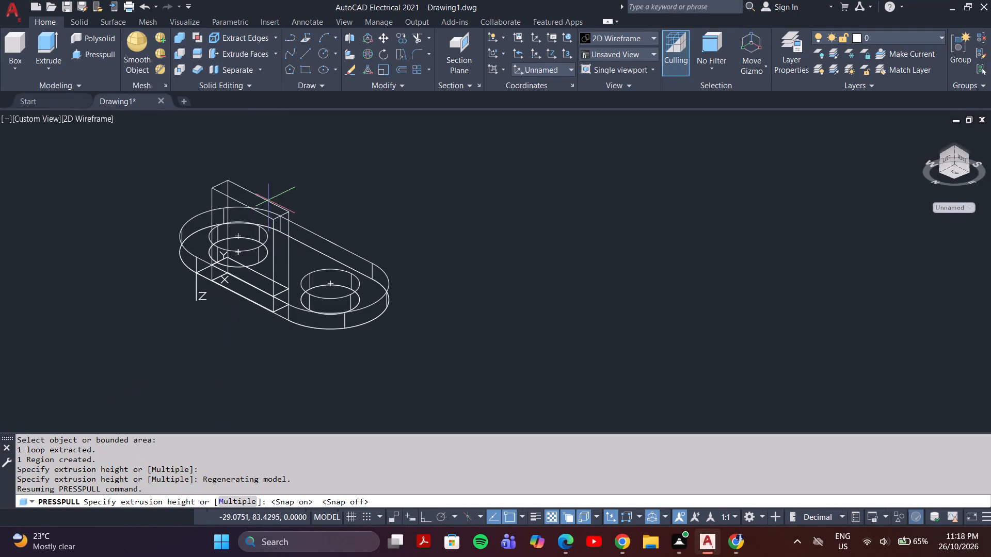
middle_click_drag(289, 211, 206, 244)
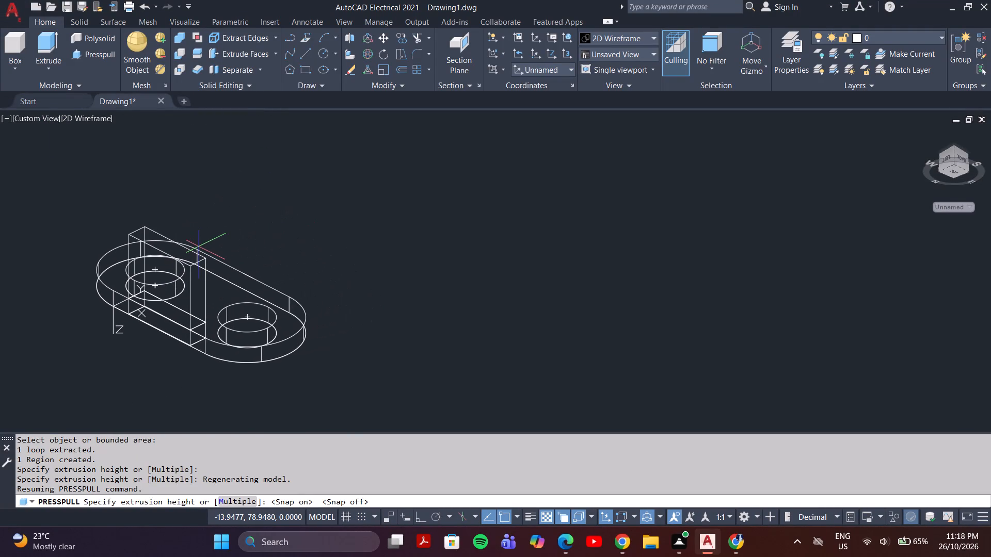
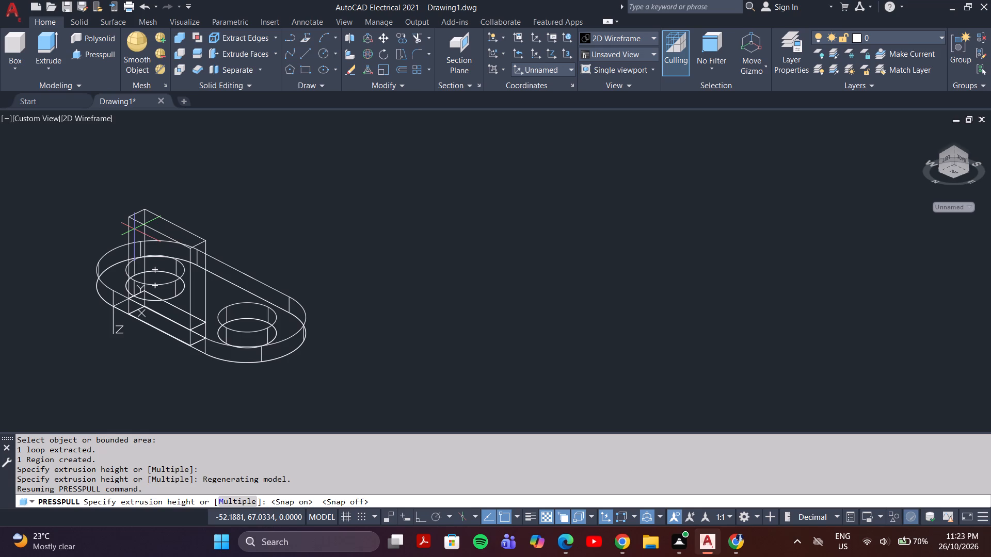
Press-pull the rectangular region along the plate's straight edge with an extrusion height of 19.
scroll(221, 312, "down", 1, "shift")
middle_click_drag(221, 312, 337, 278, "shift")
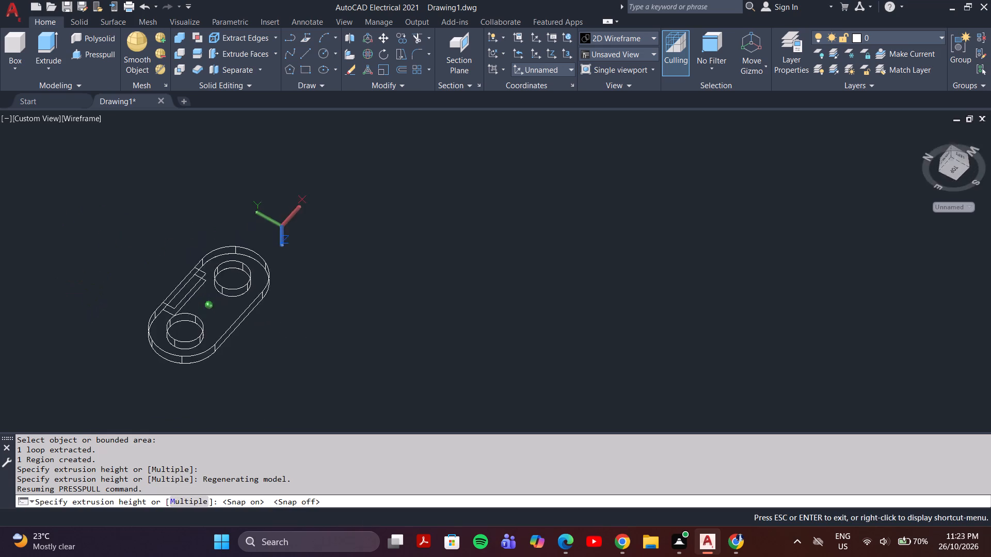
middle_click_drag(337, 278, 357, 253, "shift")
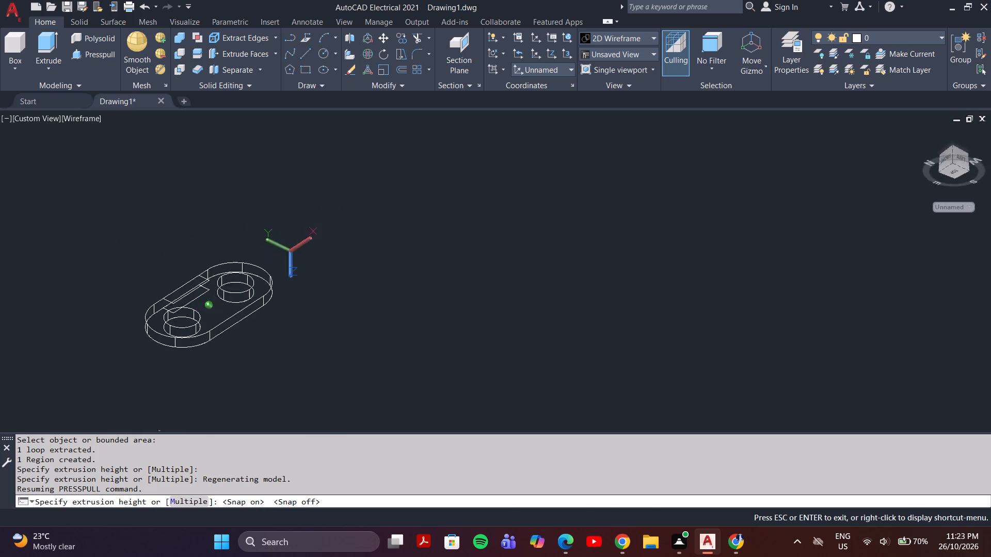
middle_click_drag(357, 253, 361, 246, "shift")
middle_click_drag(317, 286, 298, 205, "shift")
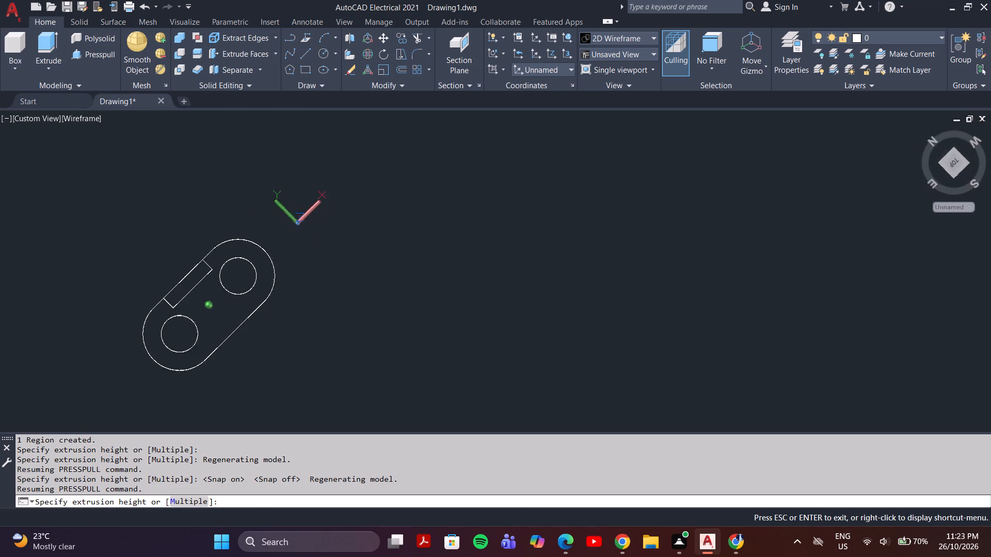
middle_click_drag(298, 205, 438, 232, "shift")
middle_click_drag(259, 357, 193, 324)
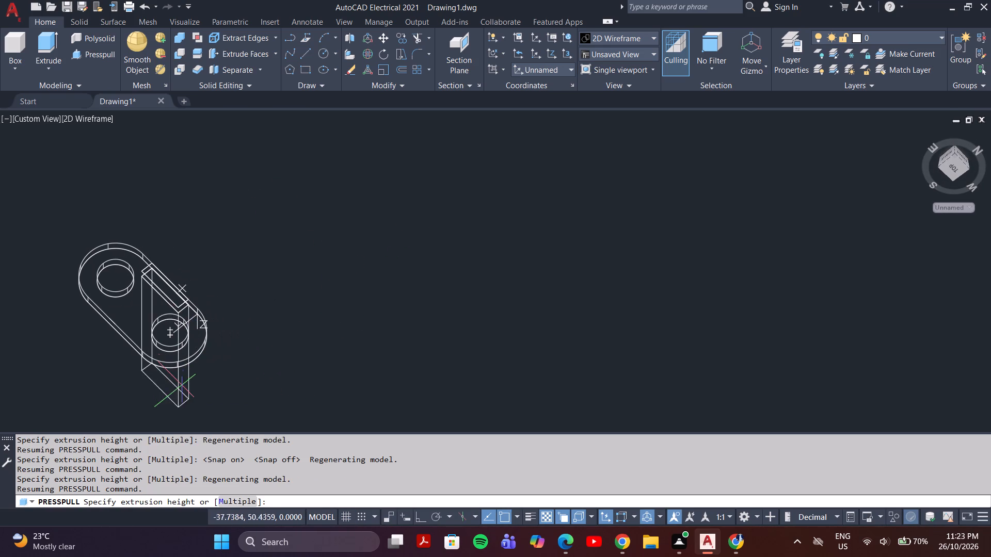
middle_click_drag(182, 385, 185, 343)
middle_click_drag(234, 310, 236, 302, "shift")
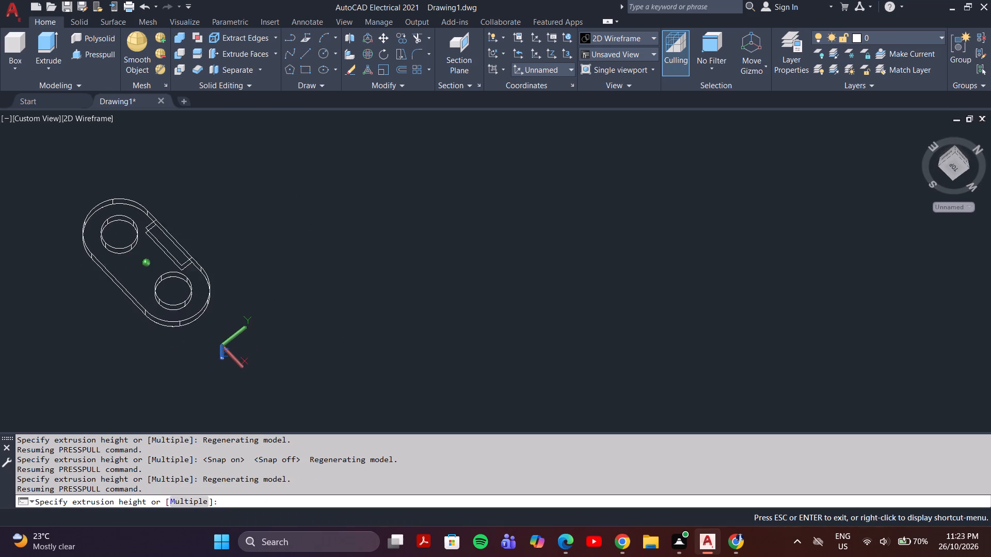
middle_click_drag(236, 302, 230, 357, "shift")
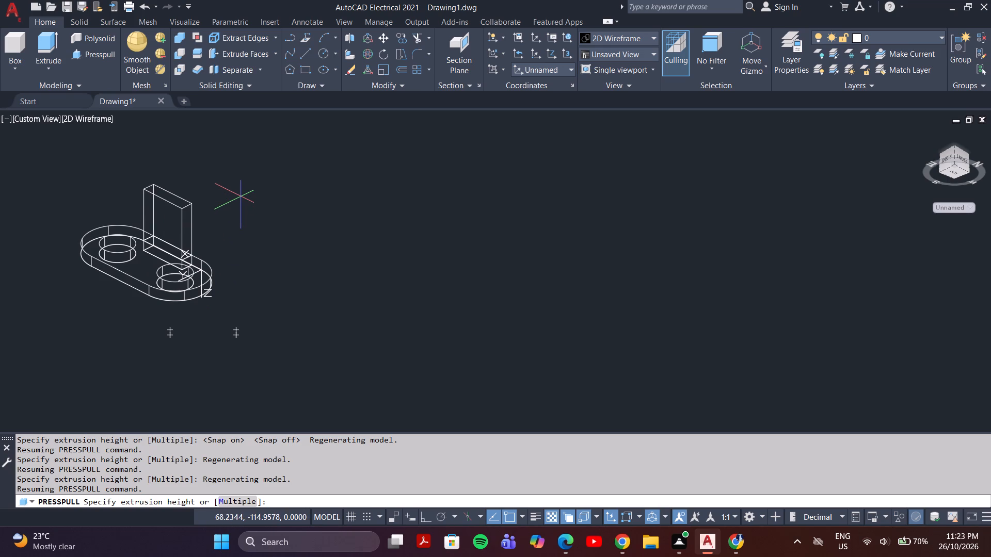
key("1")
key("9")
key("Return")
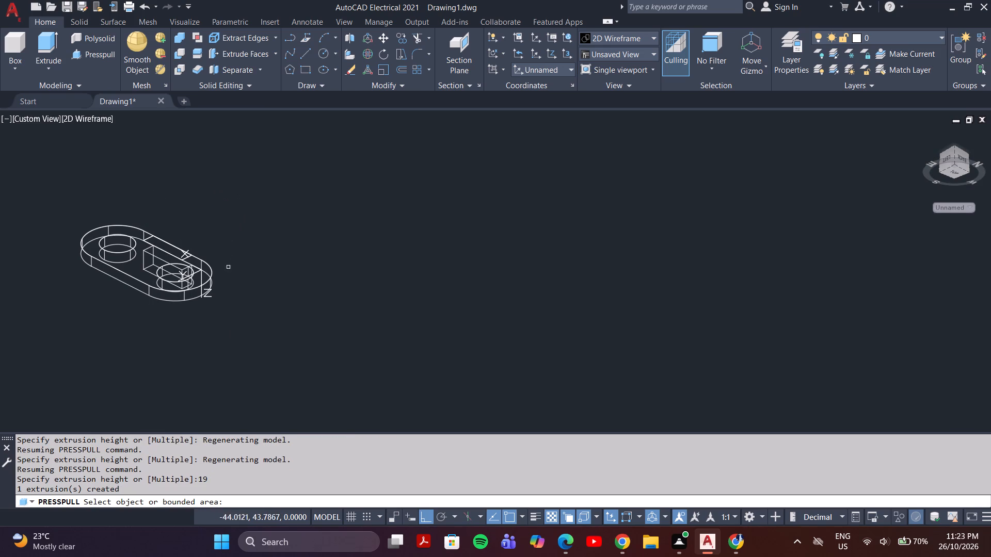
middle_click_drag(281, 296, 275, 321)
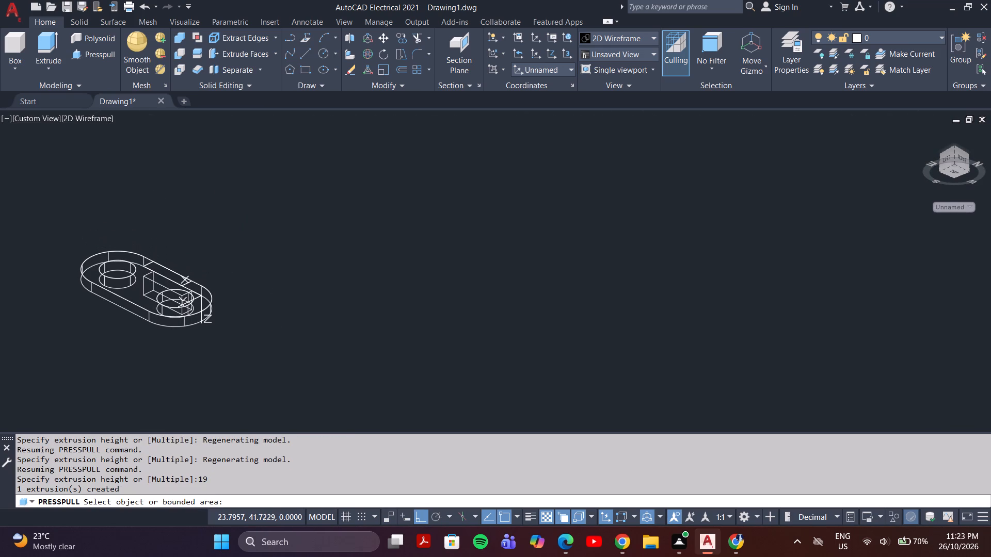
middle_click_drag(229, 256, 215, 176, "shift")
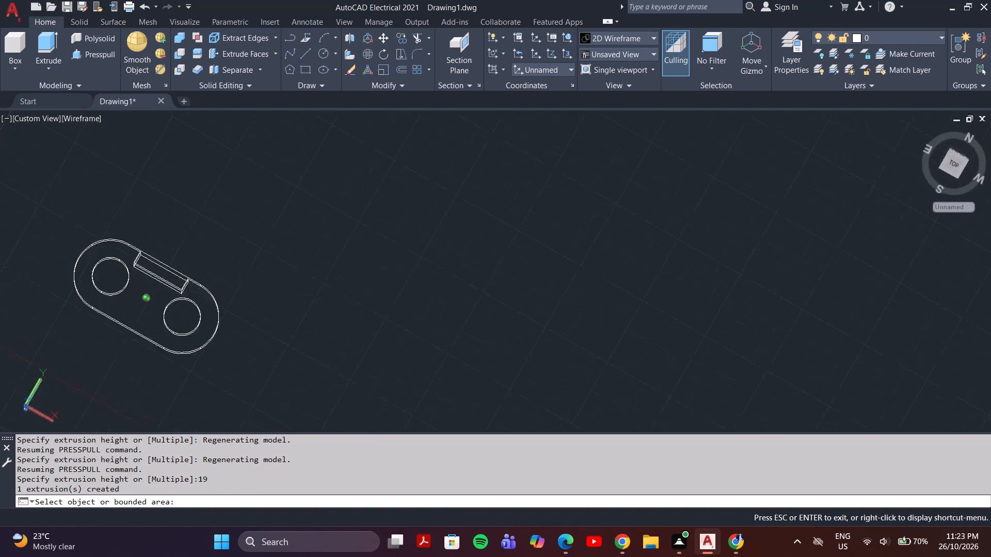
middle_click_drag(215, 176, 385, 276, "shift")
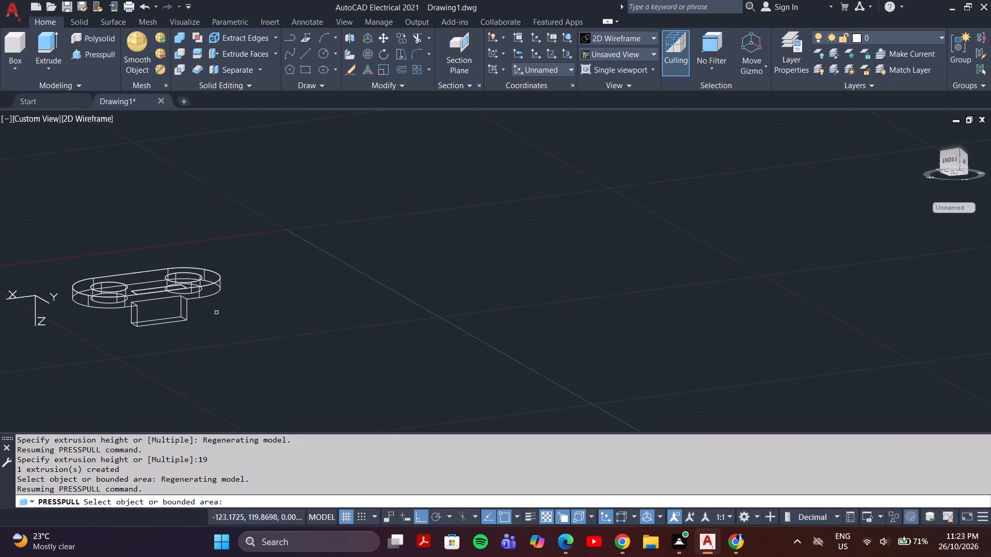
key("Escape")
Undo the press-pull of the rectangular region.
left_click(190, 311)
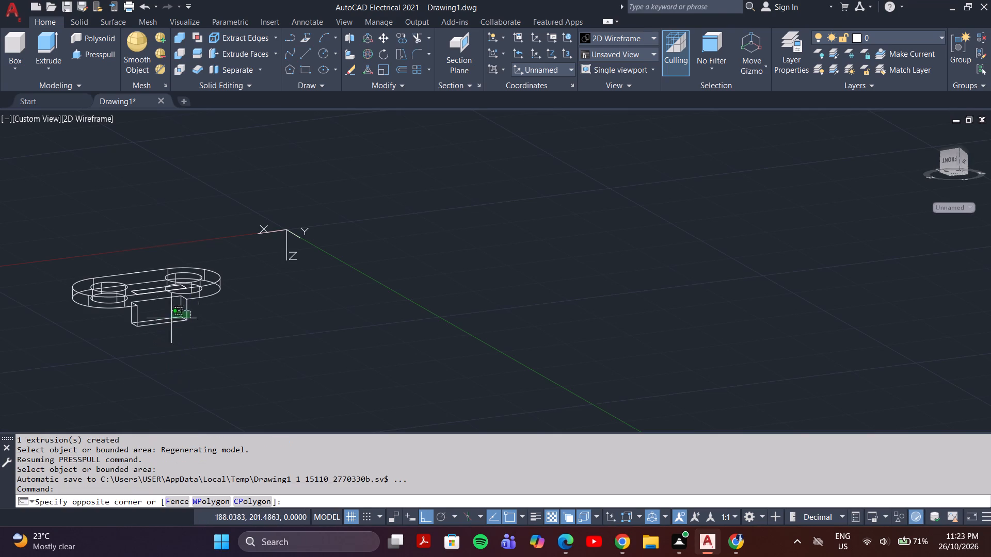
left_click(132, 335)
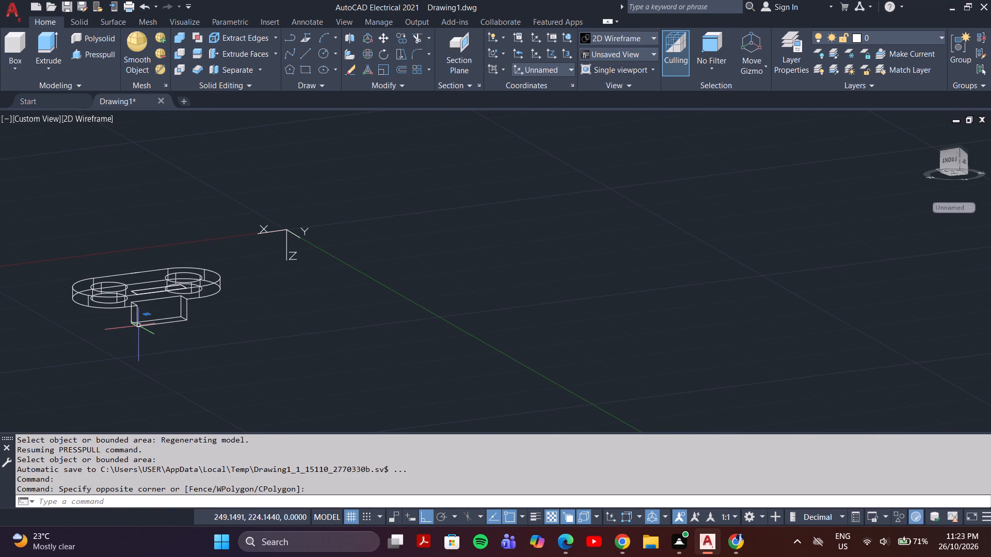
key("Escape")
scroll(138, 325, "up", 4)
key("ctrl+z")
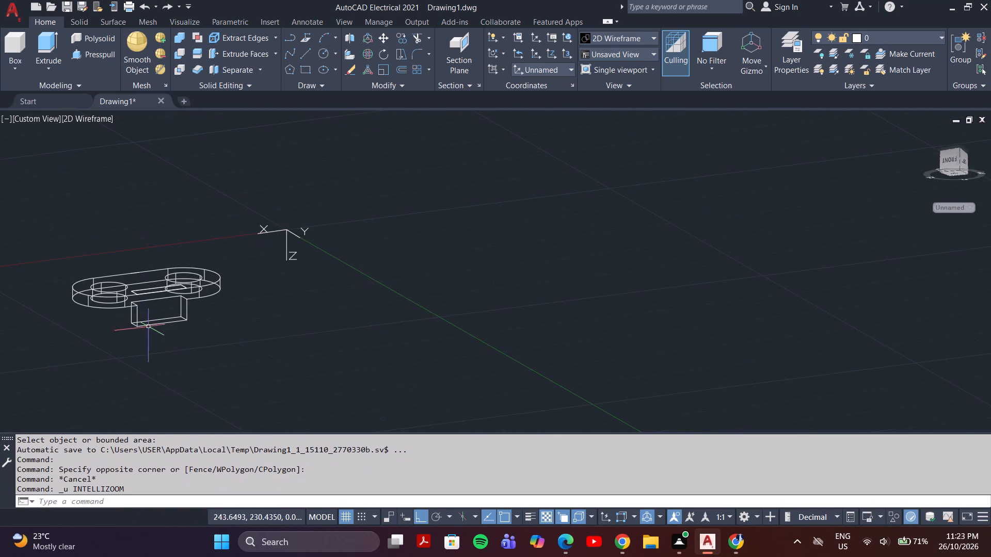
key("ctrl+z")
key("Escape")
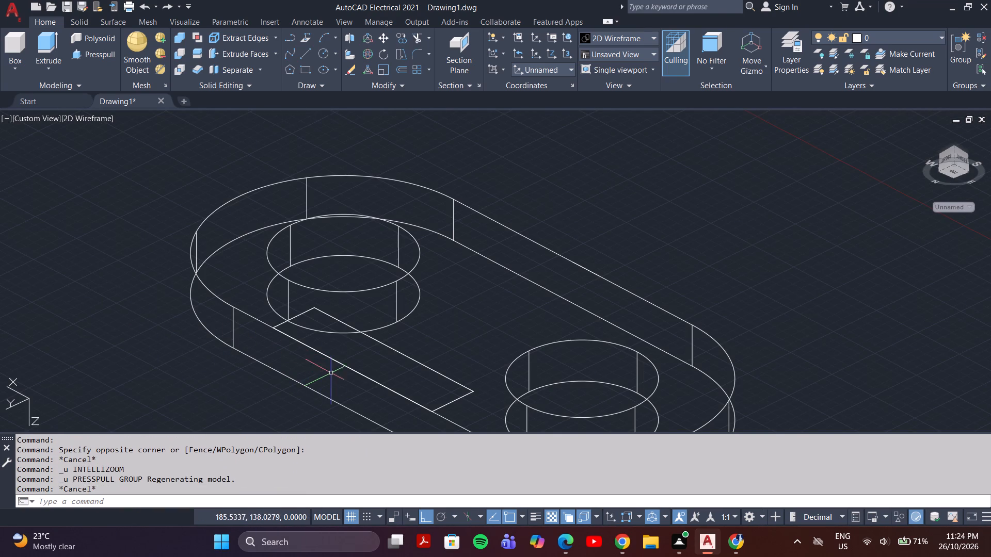
Extrude the rectangular region beside the plate's straight edge as a solid with a height of -19.
middle_click_drag(395, 357, 421, 323, "shift")
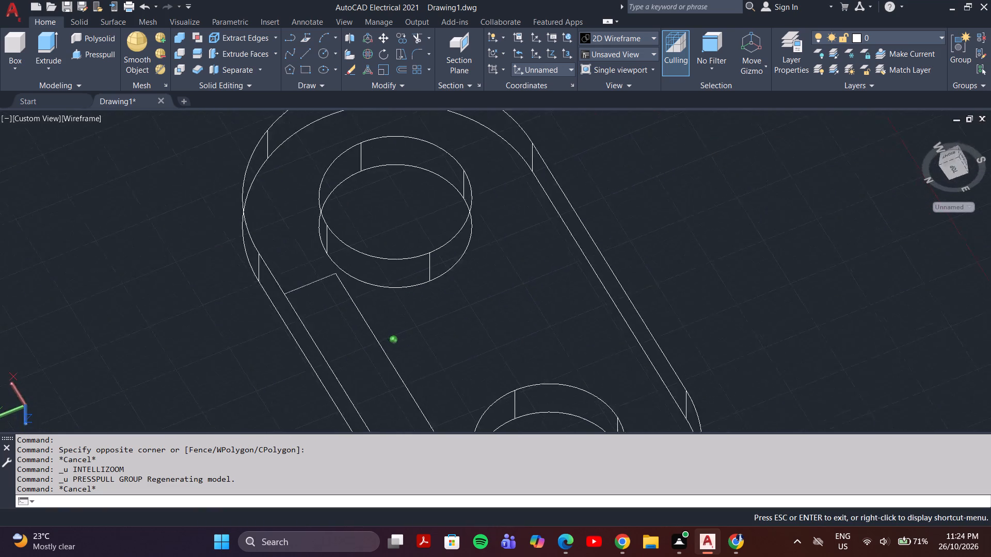
middle_click_drag(421, 323, 425, 313, "shift")
left_click(370, 323)
scroll(333, 297, "down", 1)
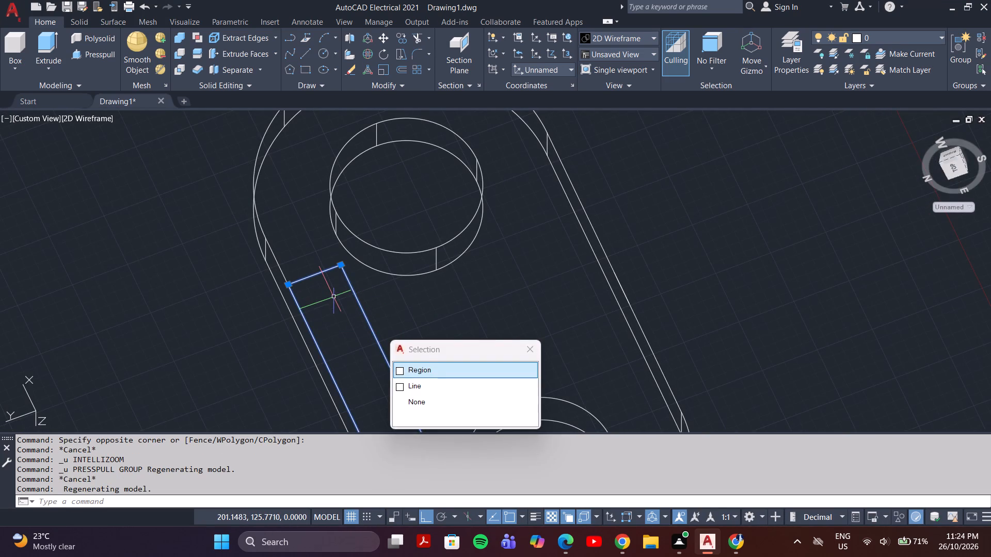
scroll(335, 309, "down", 2)
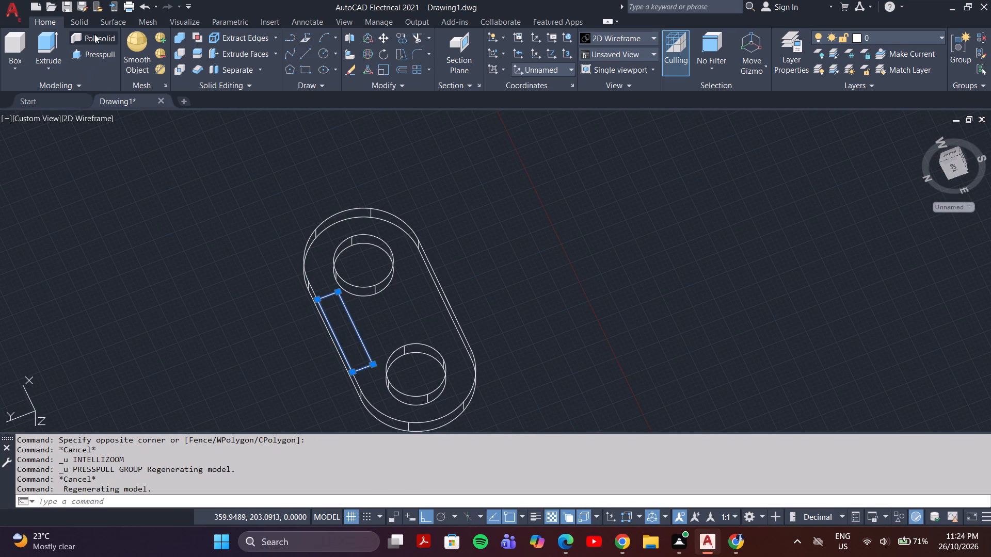
left_click(40, 36)
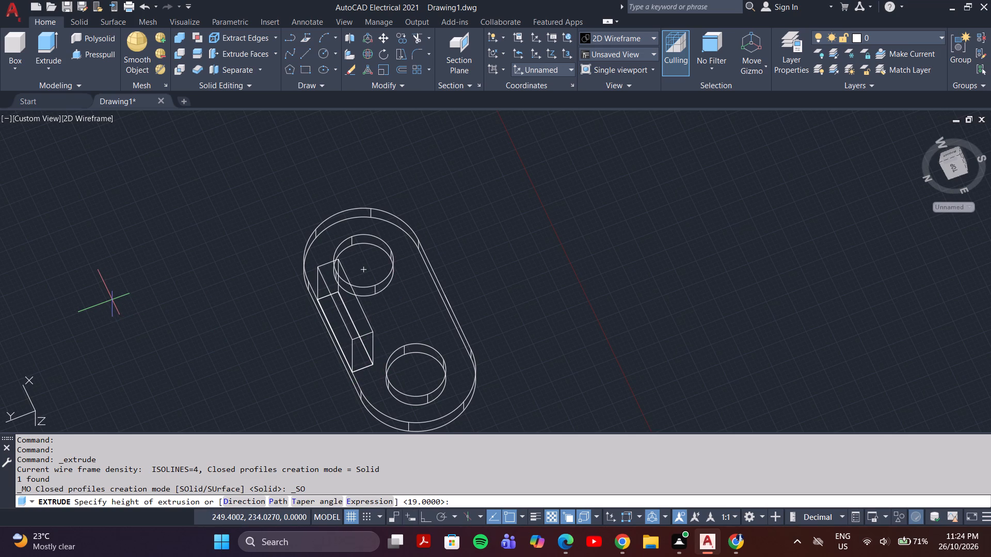
type("-1")
key("9")
key("Return")
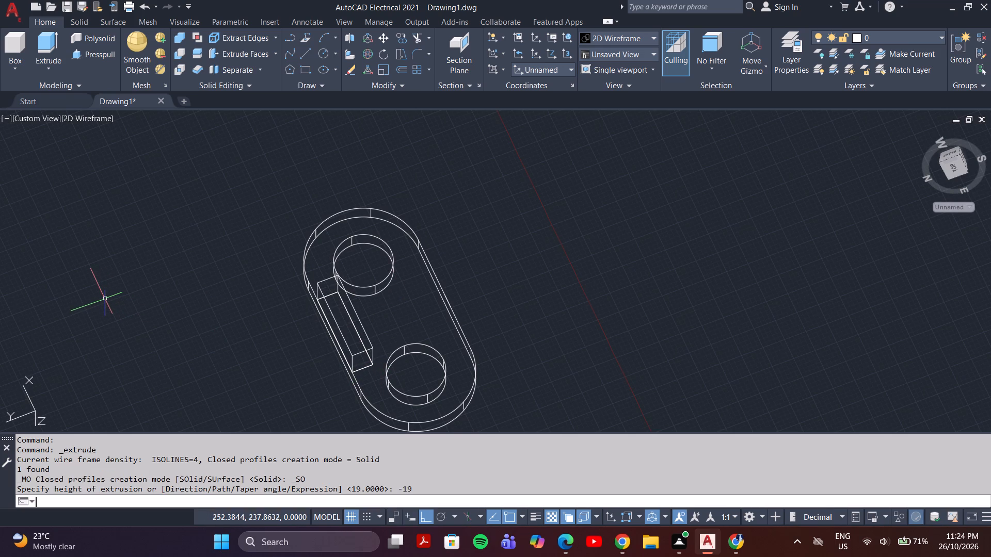
Set the visual style to Conceptual and examine the plate with its upright wall from several angles.
middle_click_drag(401, 333, 418, 294)
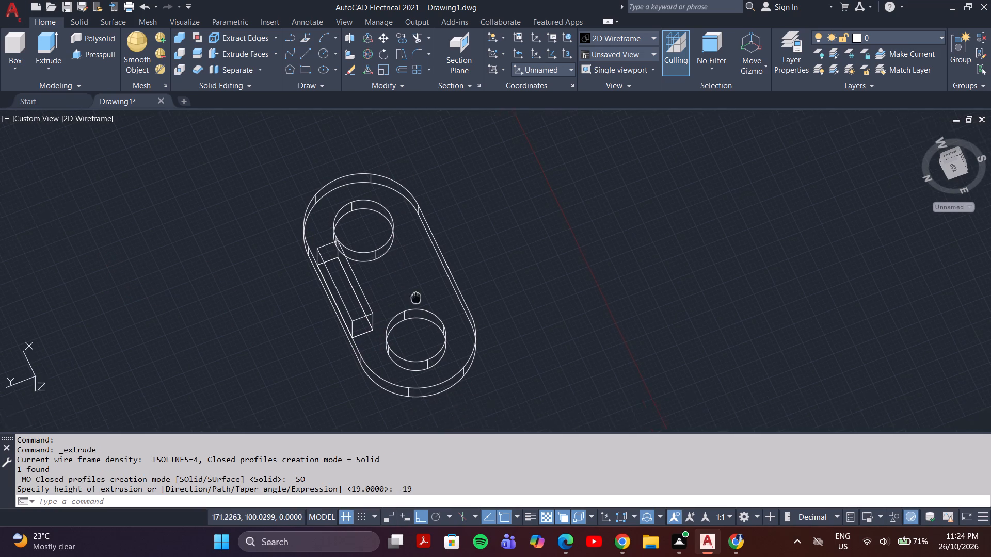
middle_click_drag(418, 294, 425, 274)
middle_click_drag(409, 270, 466, 332, "shift")
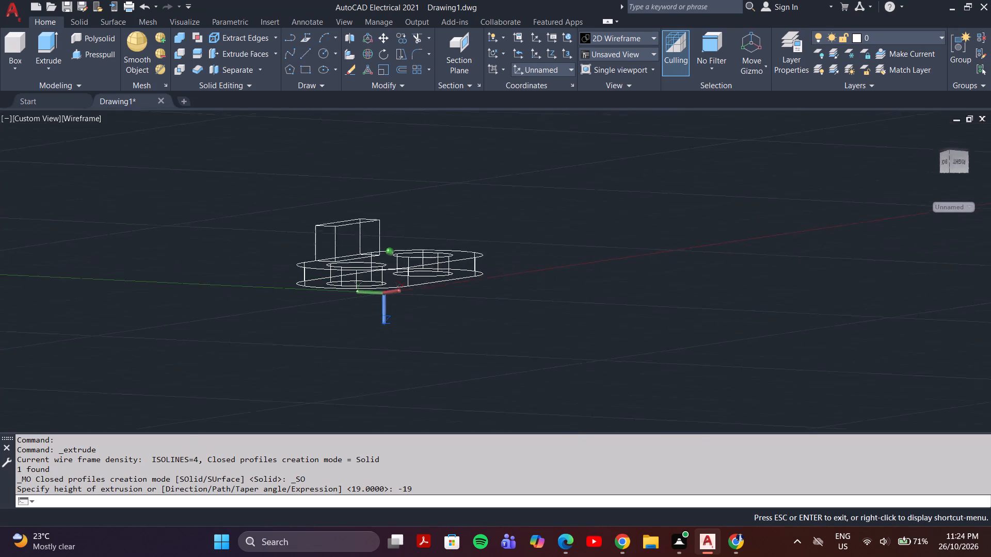
middle_click_drag(466, 332, 423, 318, "shift")
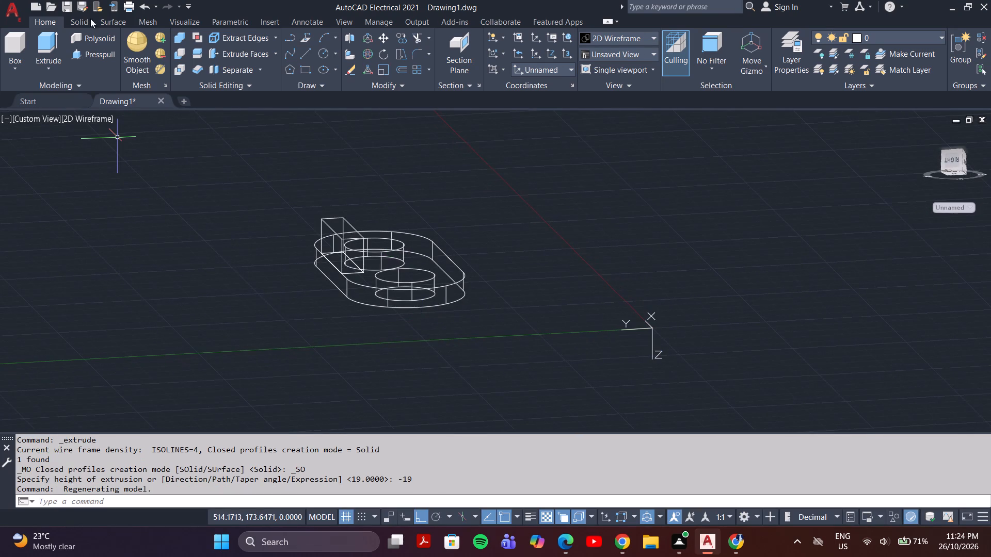
left_click(100, 120)
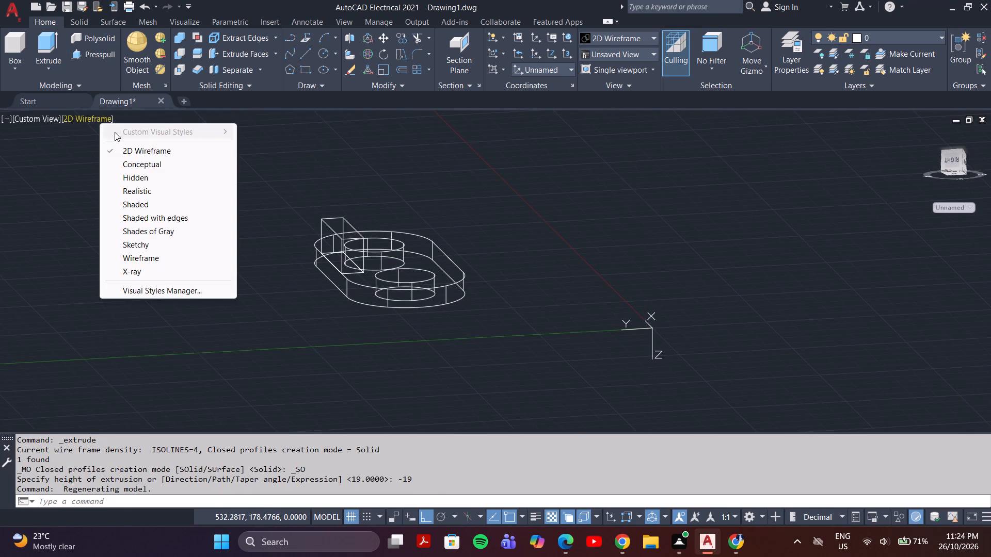
left_click(143, 163)
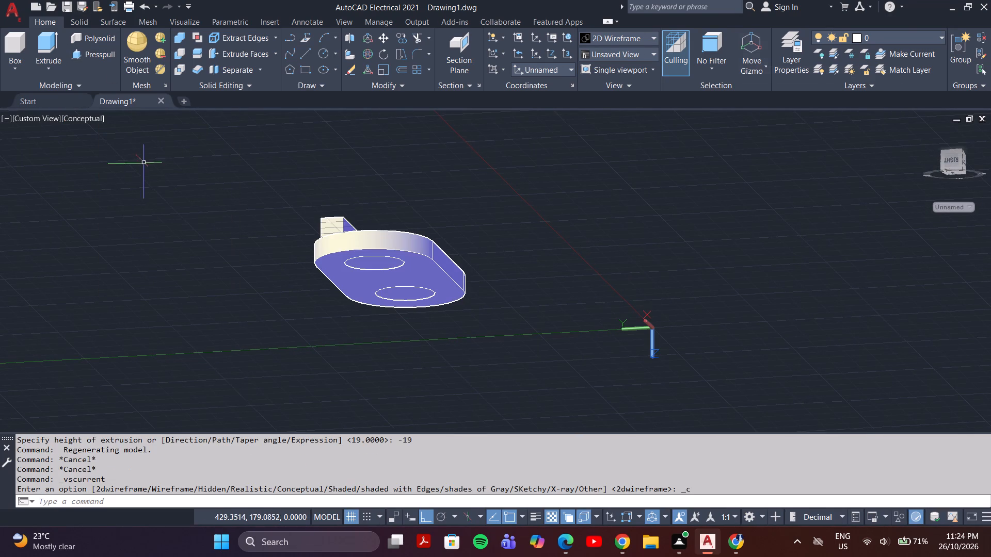
middle_click_drag(441, 270, 525, 322, "shift")
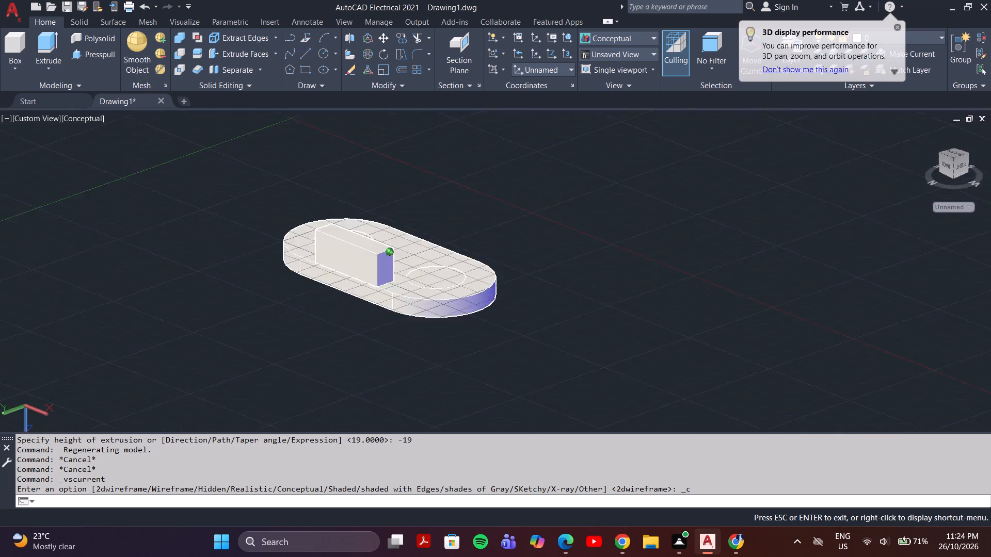
middle_click_drag(525, 322, 447, 359, "shift")
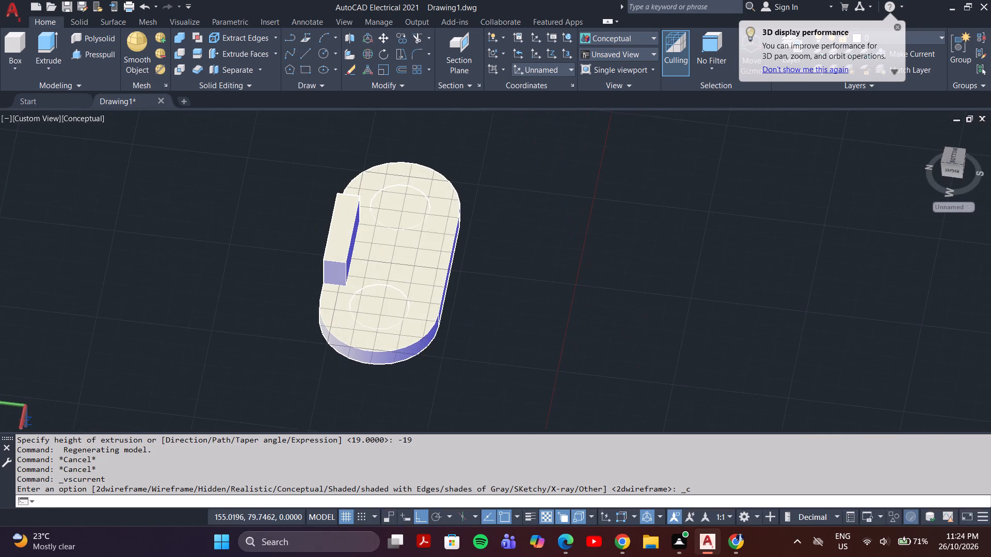
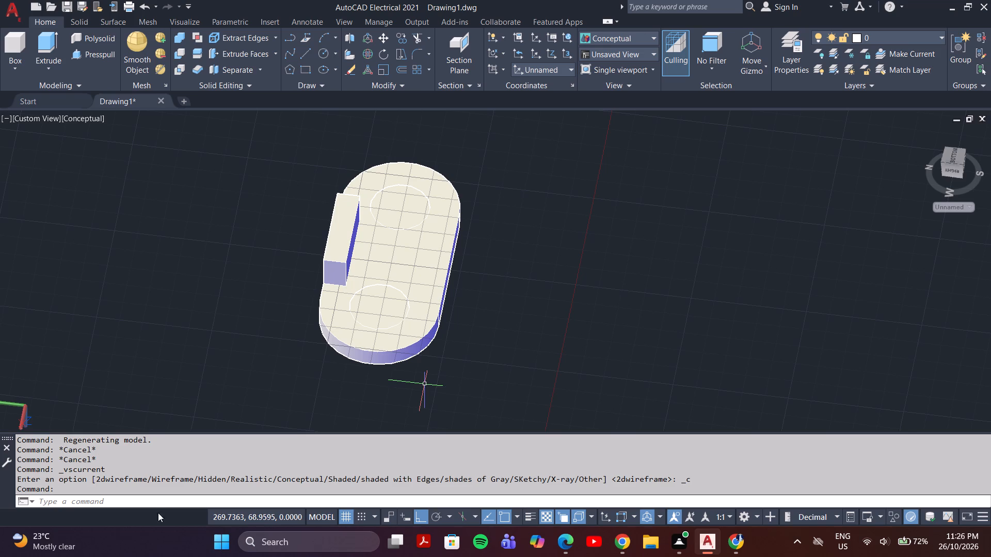
In the 2D Wireframe visual style, press-pull the two circular hole regions of the plate freehand.
middle_click_drag(483, 287, 421, 316, "shift")
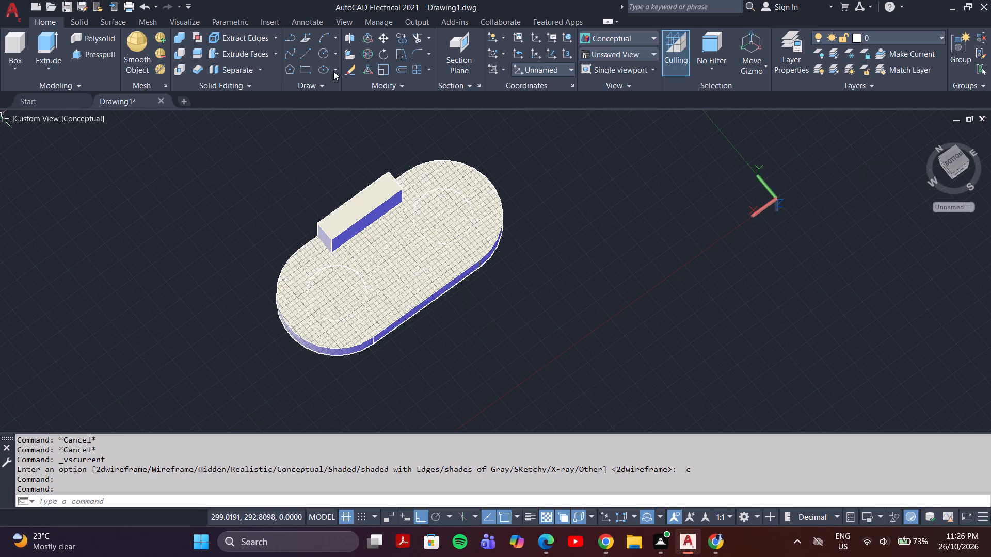
left_click(77, 120)
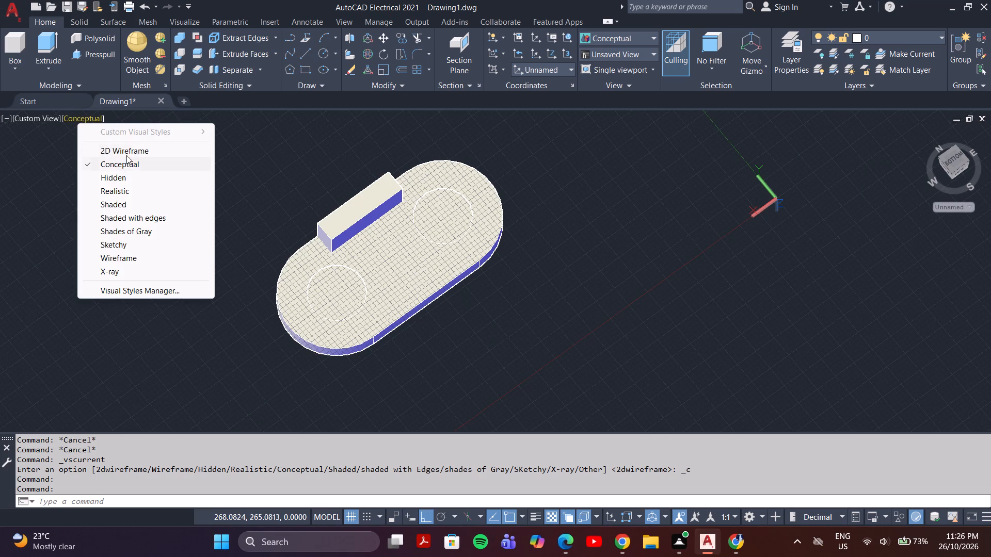
left_click(127, 146)
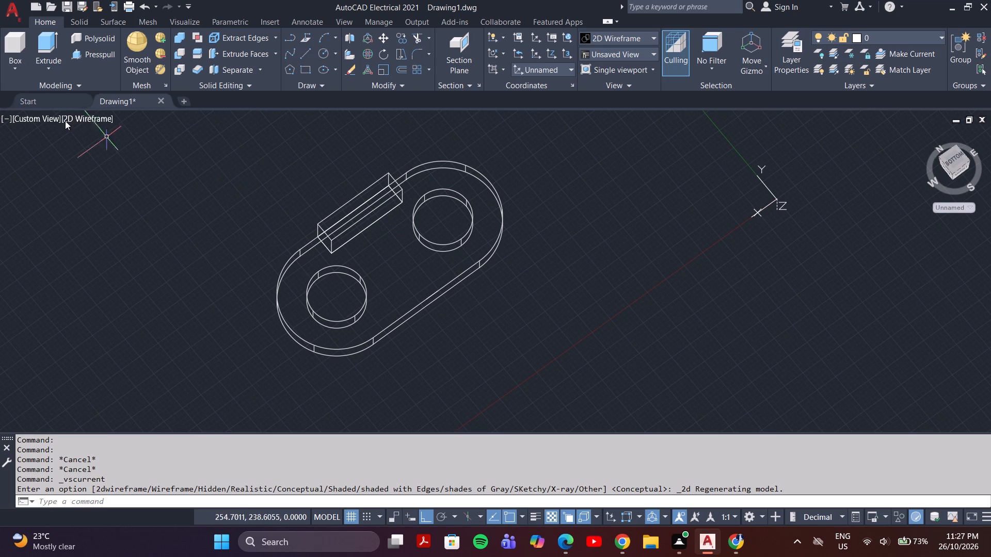
left_click(92, 53)
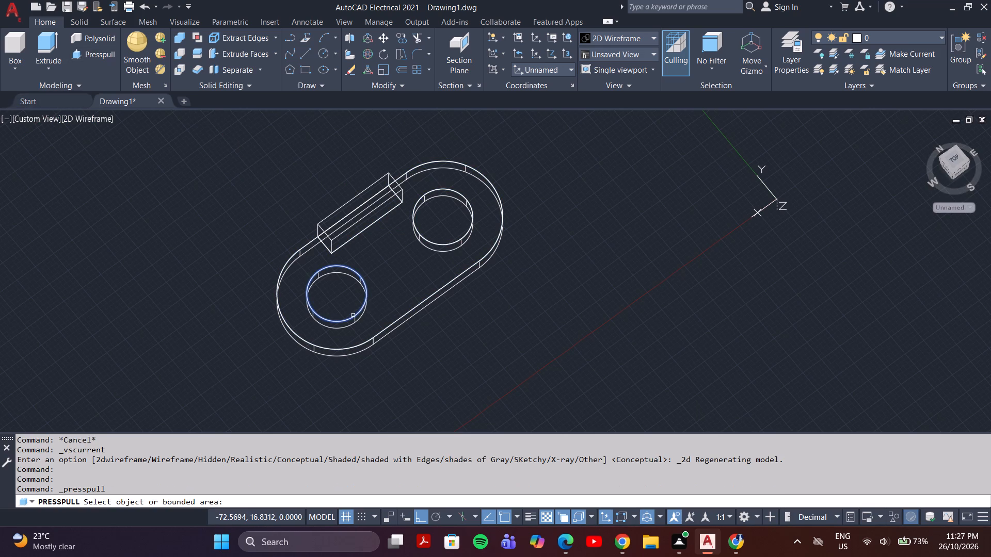
left_click(353, 315)
left_click_drag(340, 373, 334, 381)
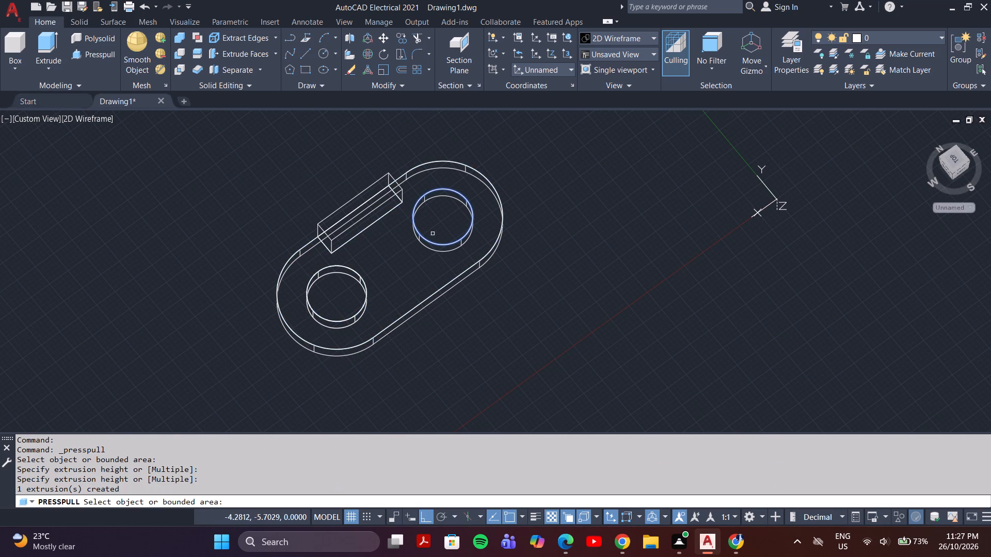
left_click(432, 240)
left_click_drag(438, 316, 438, 322)
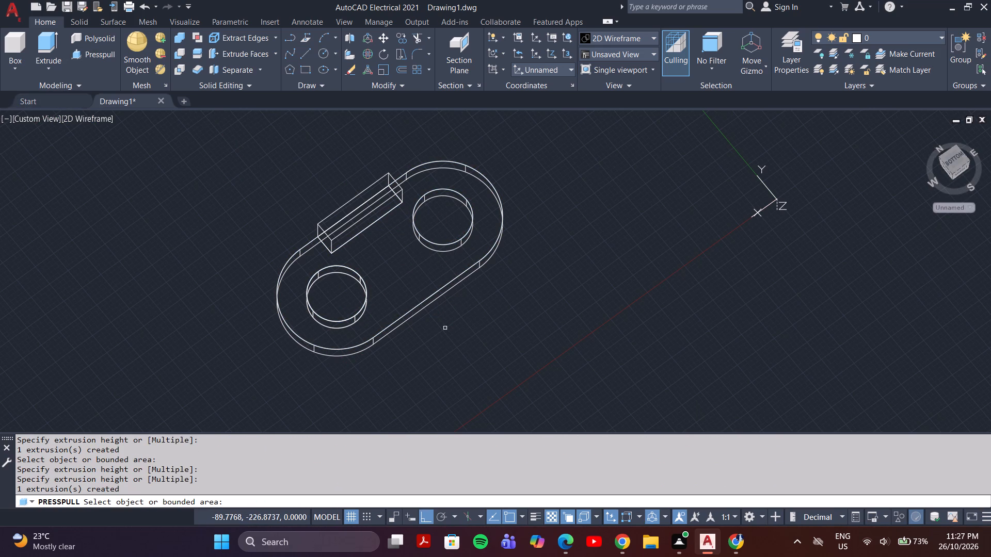
middle_click_drag(443, 328, 443, 287, "shift")
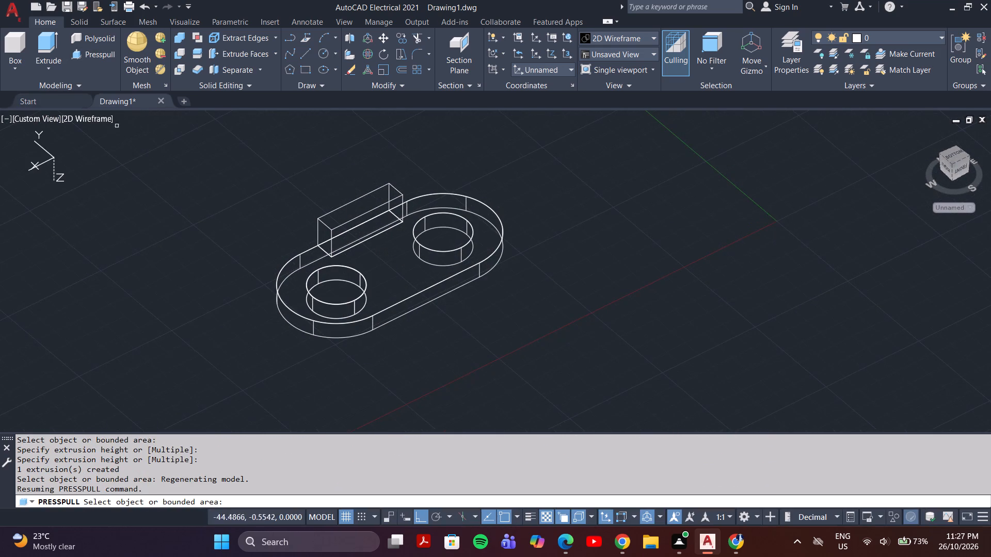
key("Escape")
Set the visual style to Conceptual and examine the plate's two circular regions from several angles.
left_click(97, 118)
left_click(93, 119)
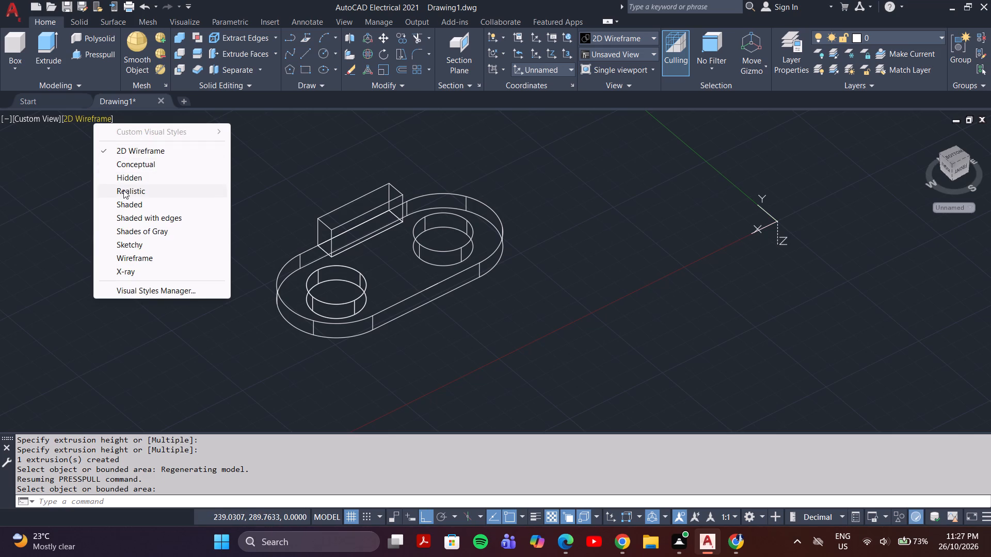
left_click(129, 163)
middle_click_drag(572, 308, 485, 329, "shift")
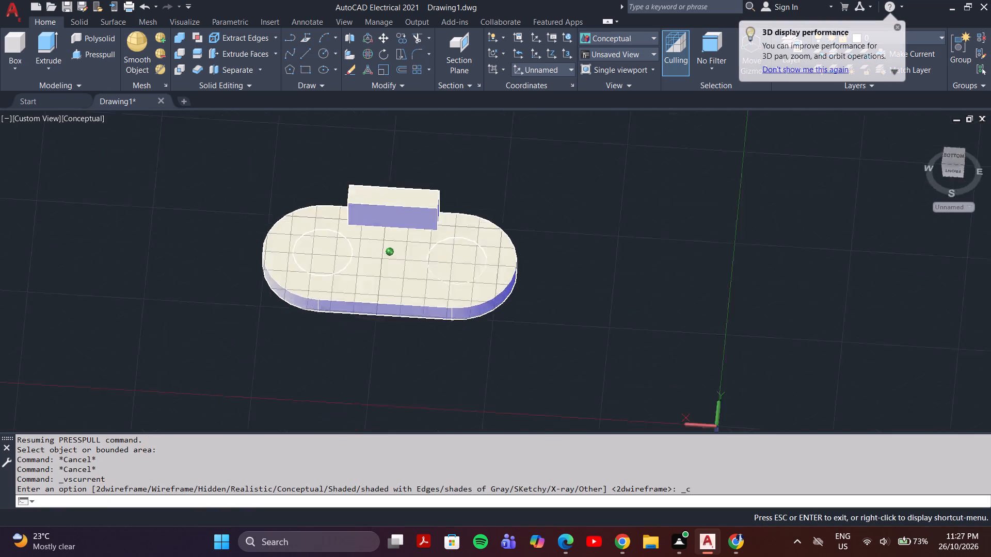
middle_click_drag(485, 329, 516, 310, "shift")
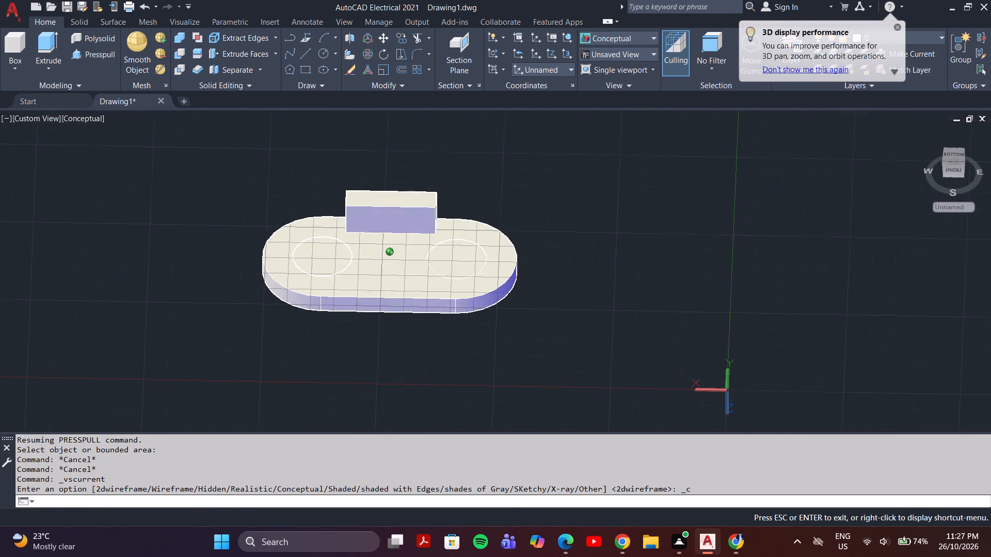
middle_click_drag(516, 310, 522, 318, "shift")
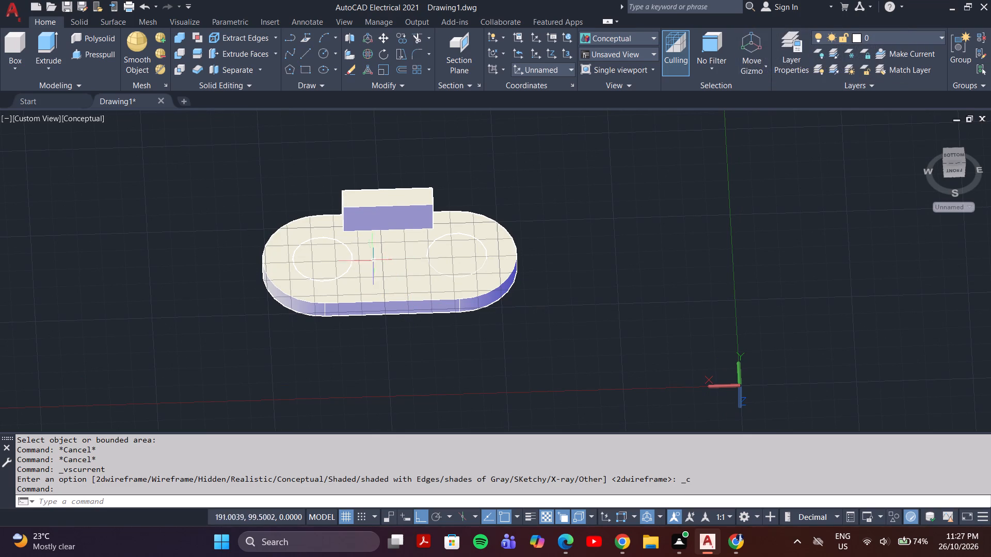
middle_click_drag(244, 271, 297, 274, "shift")
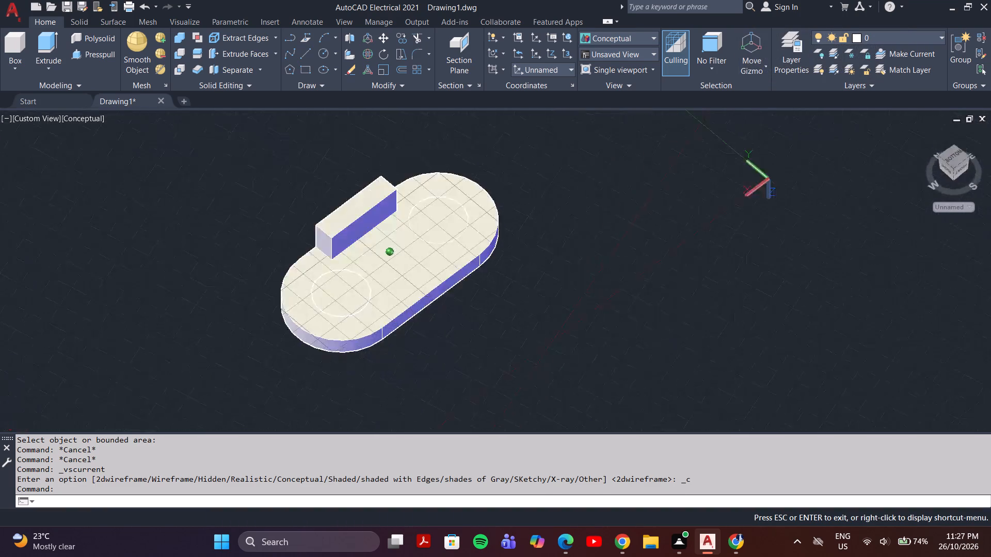
middle_click_drag(297, 274, 282, 265, "shift")
Return to the 2D Wireframe visual style and press-pull both circular regions of the plate freehand again.
left_click(88, 122)
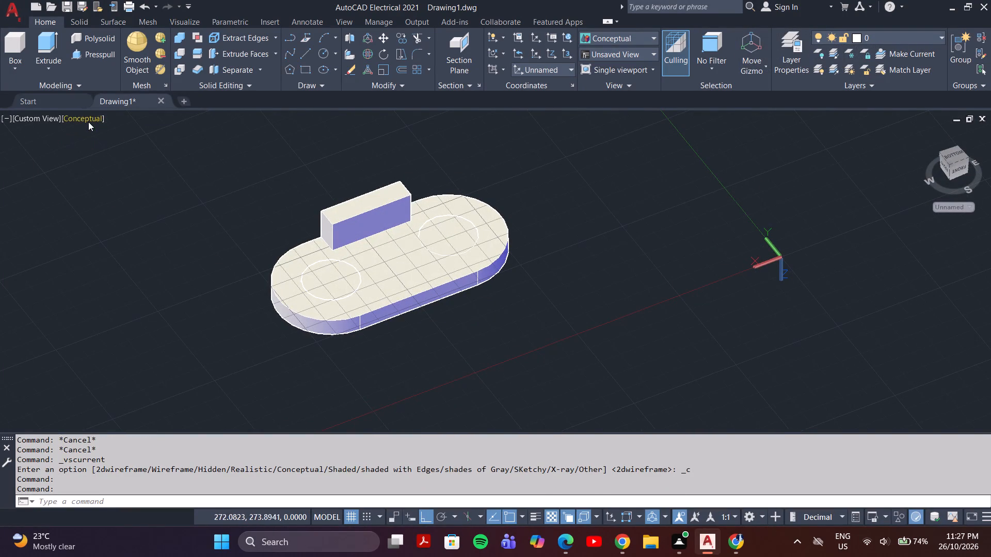
left_click(78, 119)
left_click(116, 153)
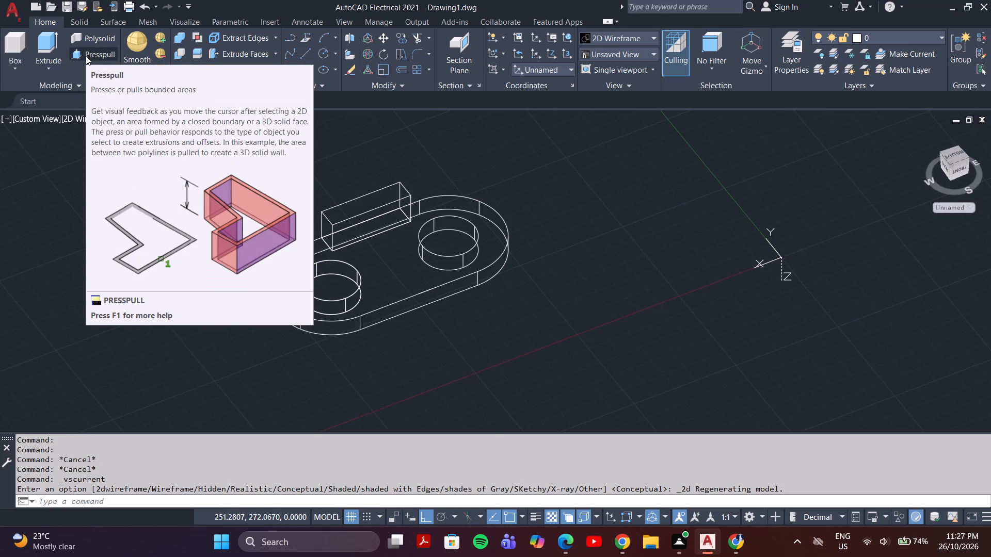
left_click(86, 56)
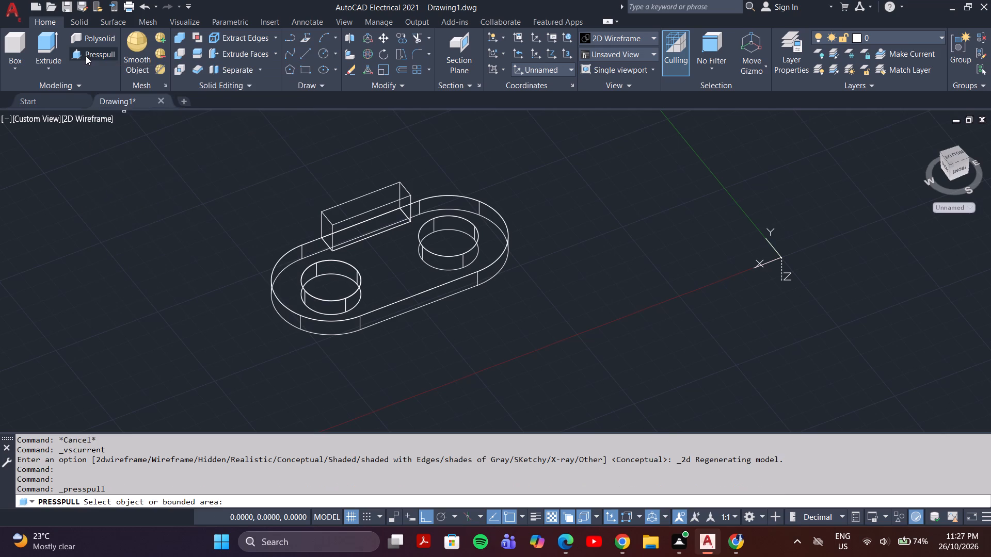
left_click(346, 297)
left_click_drag(350, 395, 348, 418)
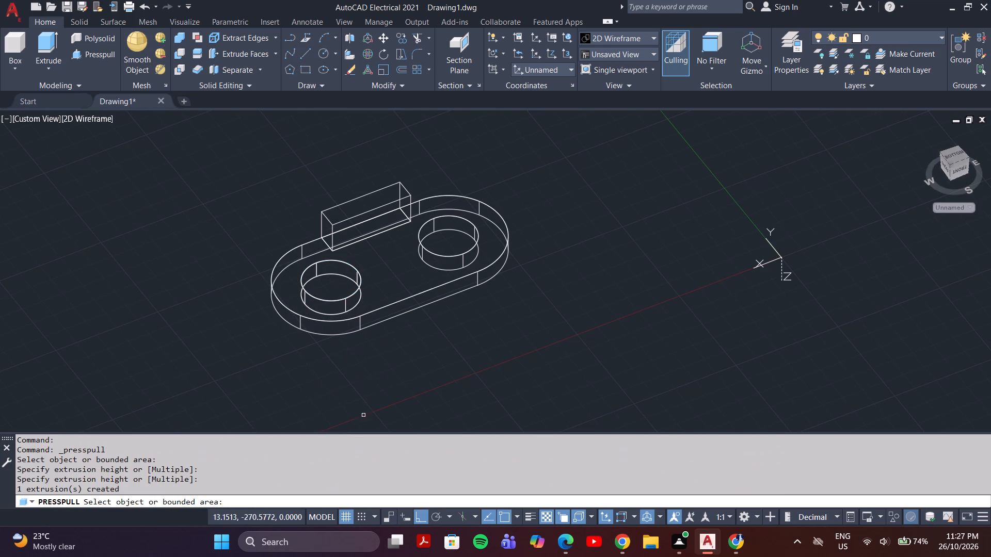
left_click(442, 255)
left_click_drag(439, 317, 438, 352)
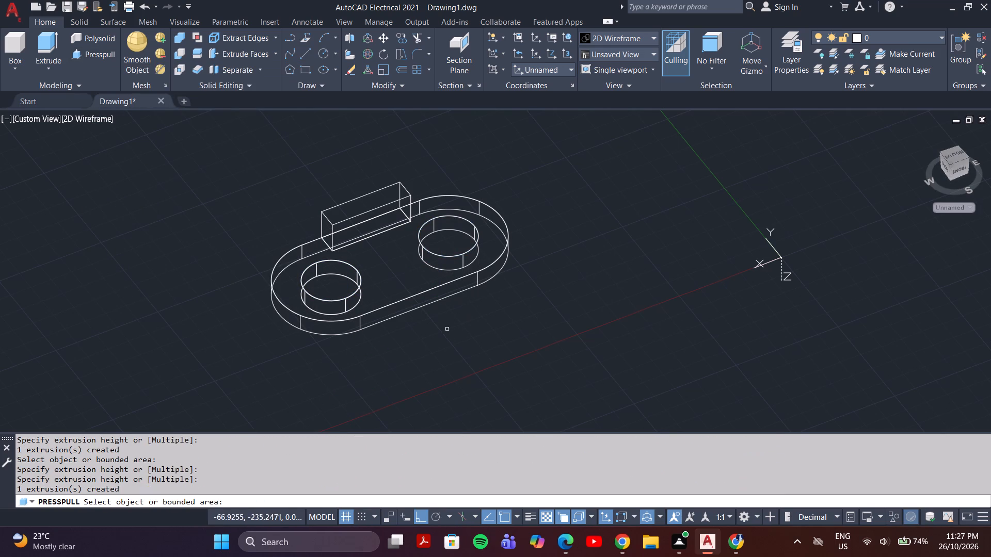
left_click(442, 254)
left_click(441, 352)
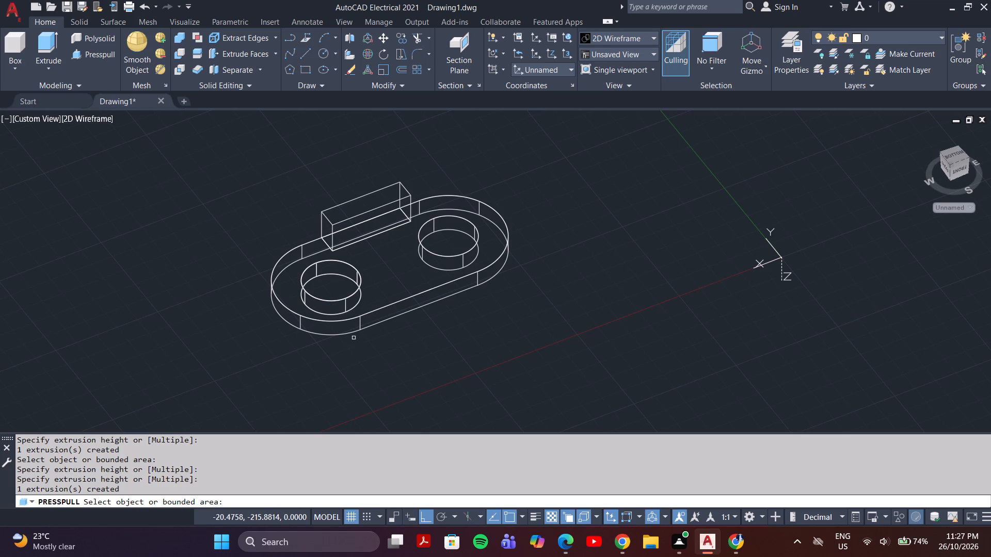
key("Escape")
key("Escape")
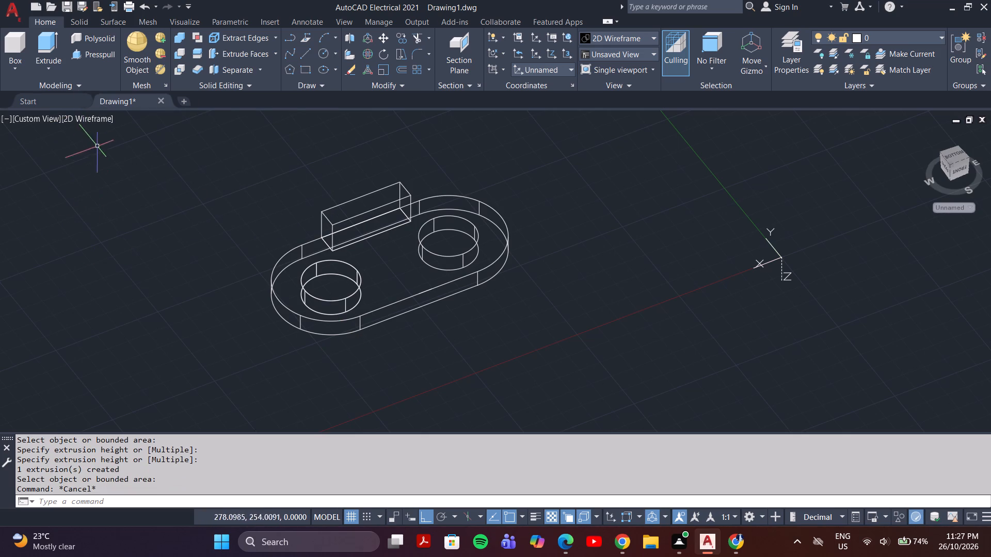
Set the visual style to Conceptual and examine the plate, its circles and the upright wall from several sides.
left_click(97, 122)
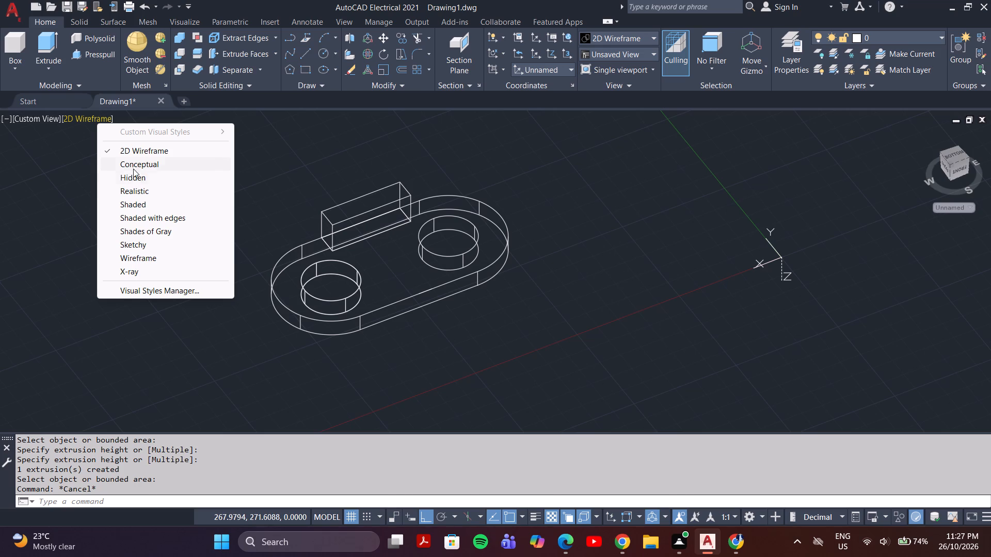
left_click(133, 166)
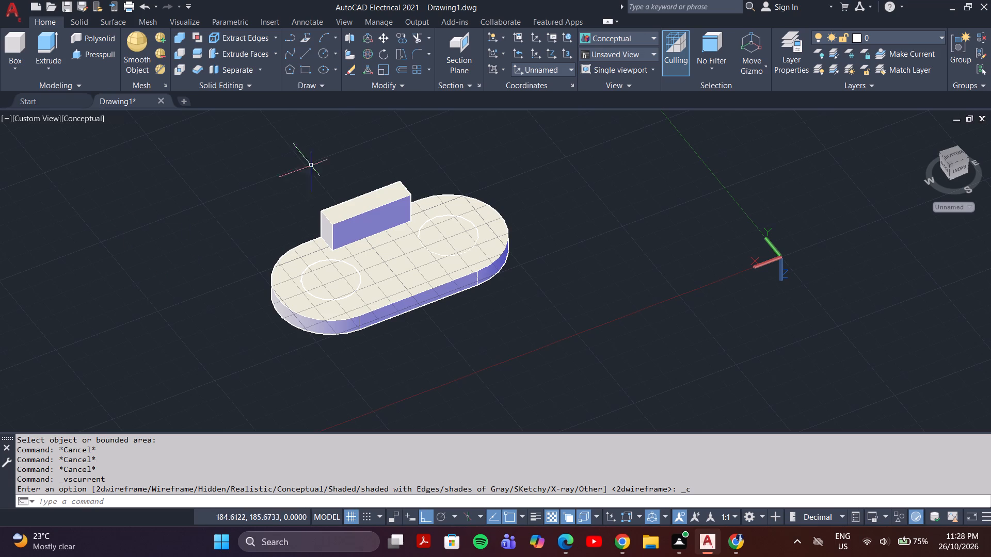
middle_click_drag(309, 230, 413, 243, "shift")
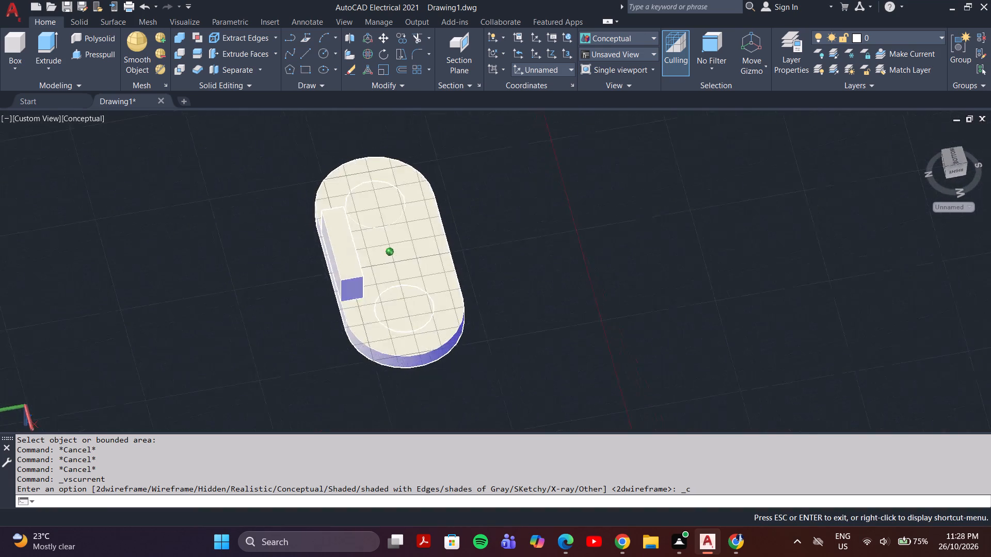
middle_click_drag(413, 243, 384, 239, "shift")
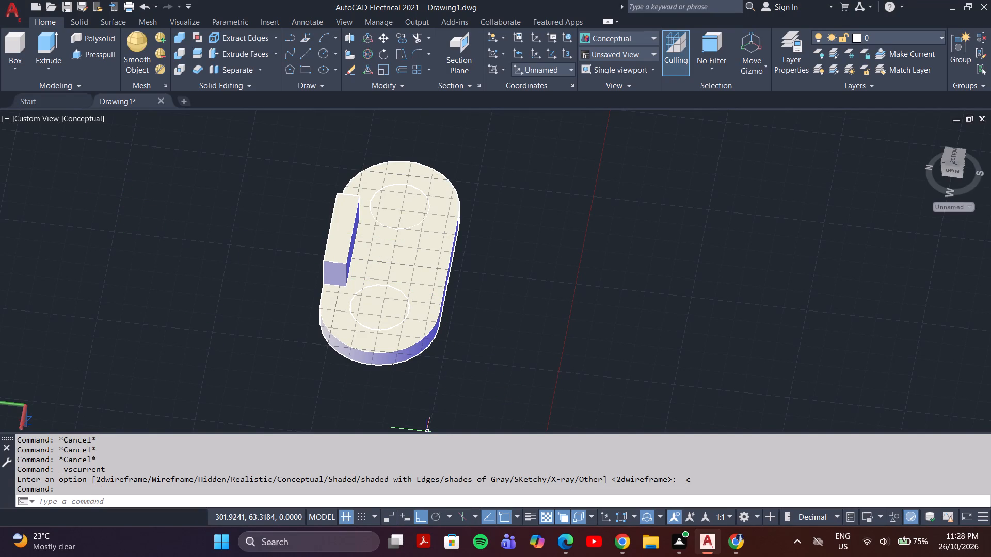
middle_click_drag(368, 257, 238, 215, "shift")
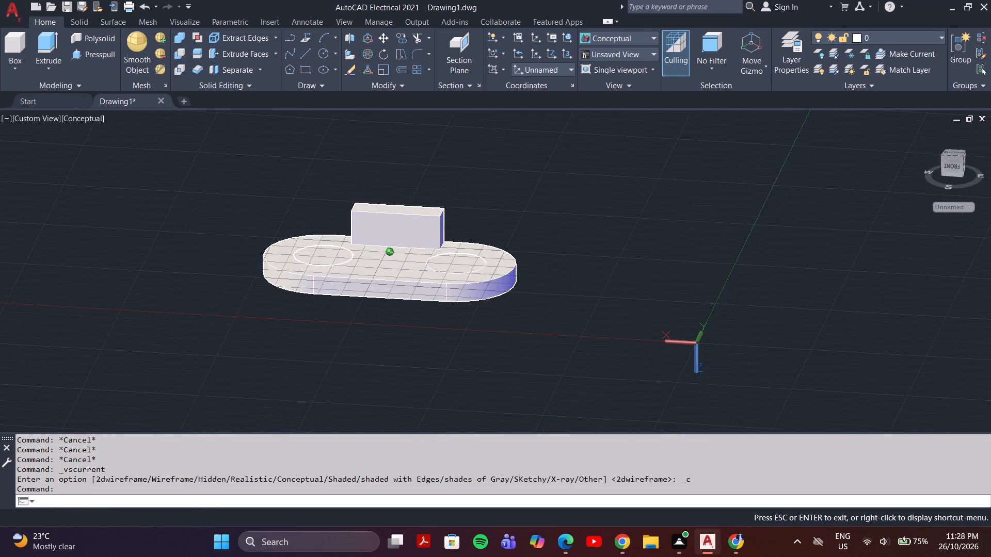
middle_click_drag(238, 215, 37, 192, "shift")
middle_click_drag(332, 250, 413, 268, "shift")
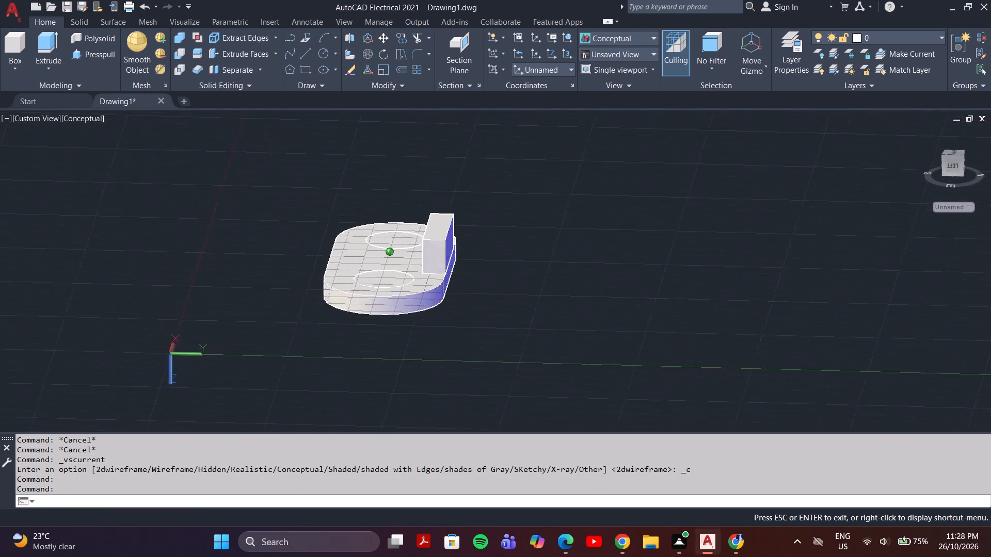
middle_click_drag(413, 268, 428, 268, "shift")
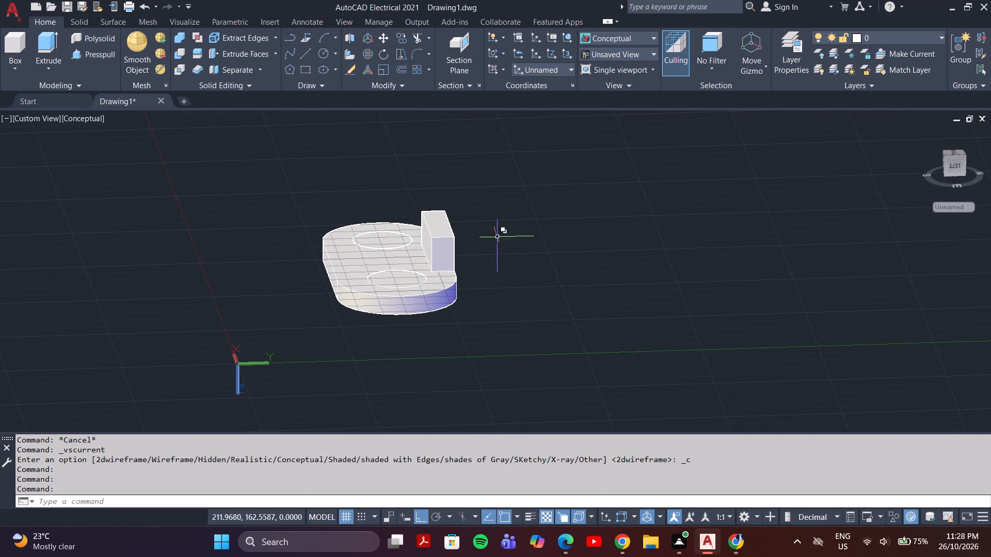
key("Escape")
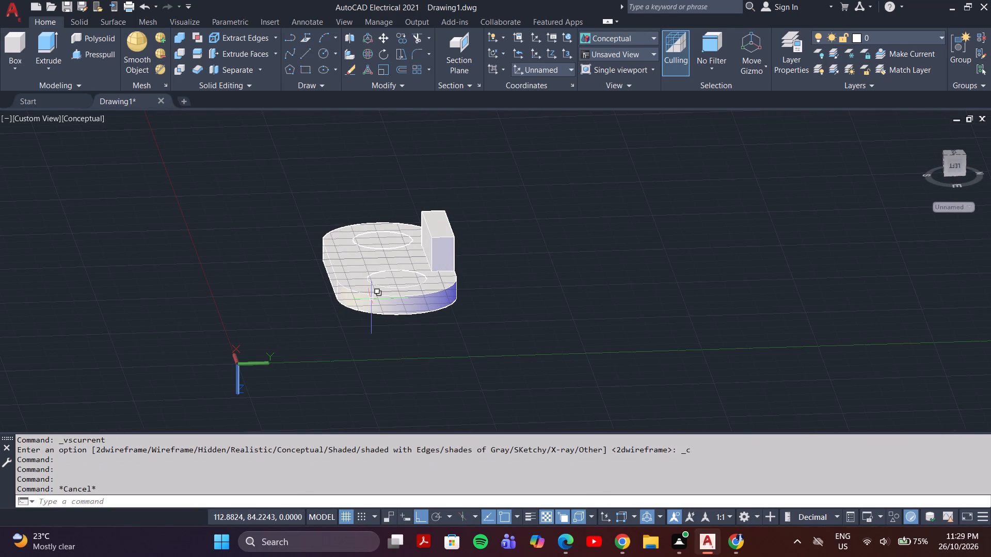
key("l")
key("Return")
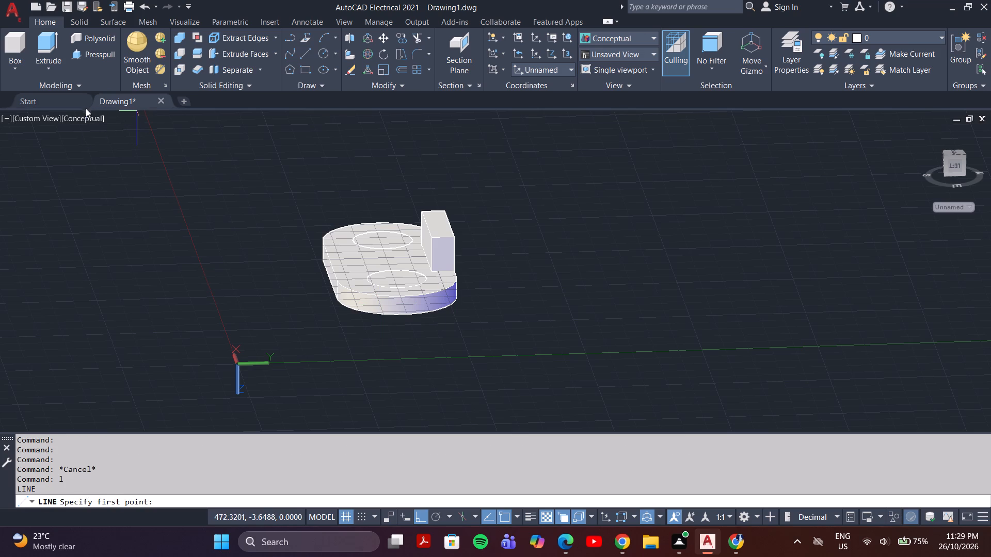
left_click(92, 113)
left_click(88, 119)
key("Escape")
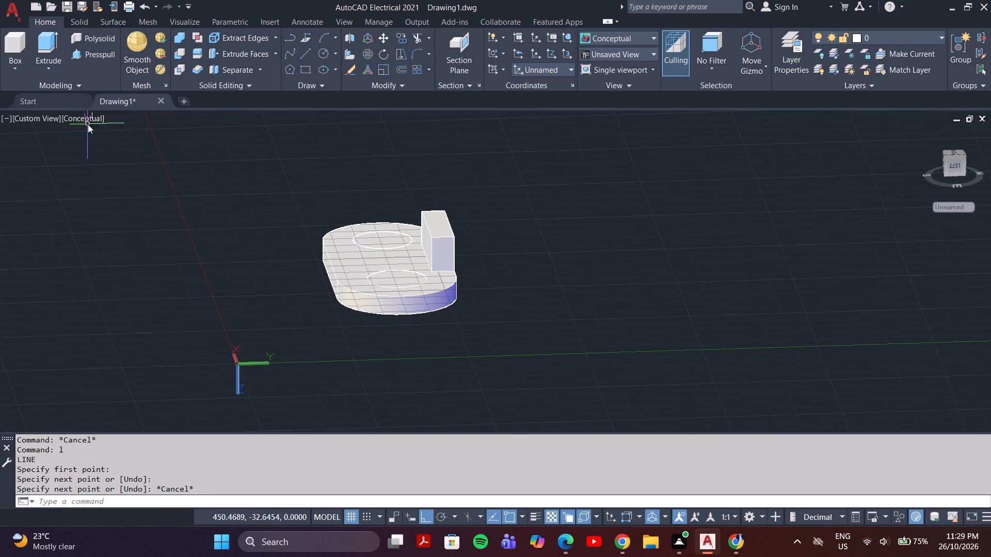
Set the visual style back to 2D Wireframe.
left_click(89, 120)
left_click(157, 152)
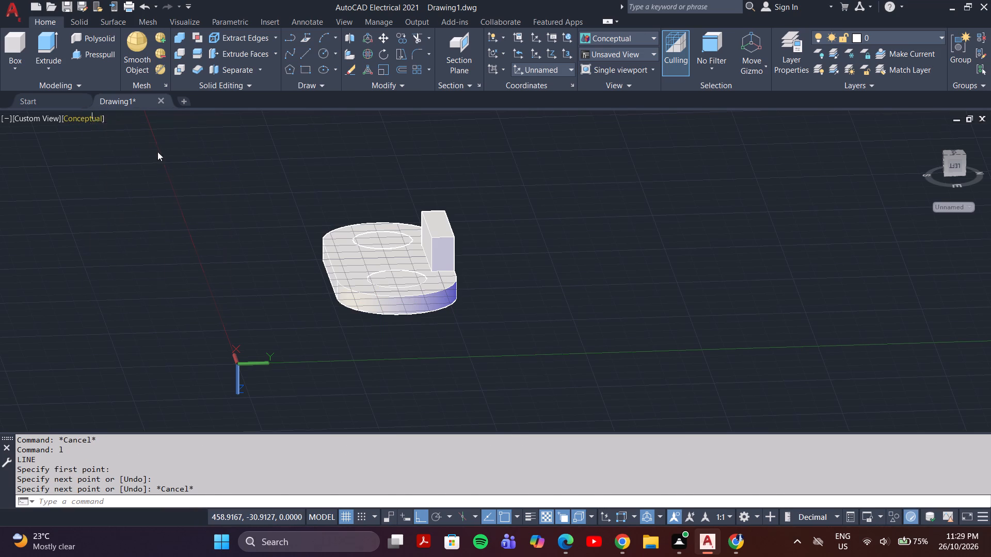
Draw lines from the wall's corner outward 19 and 10 units, across parallel to the wall's long edge, and back to its other corner.
middle_click_drag(466, 253, 453, 312, "shift")
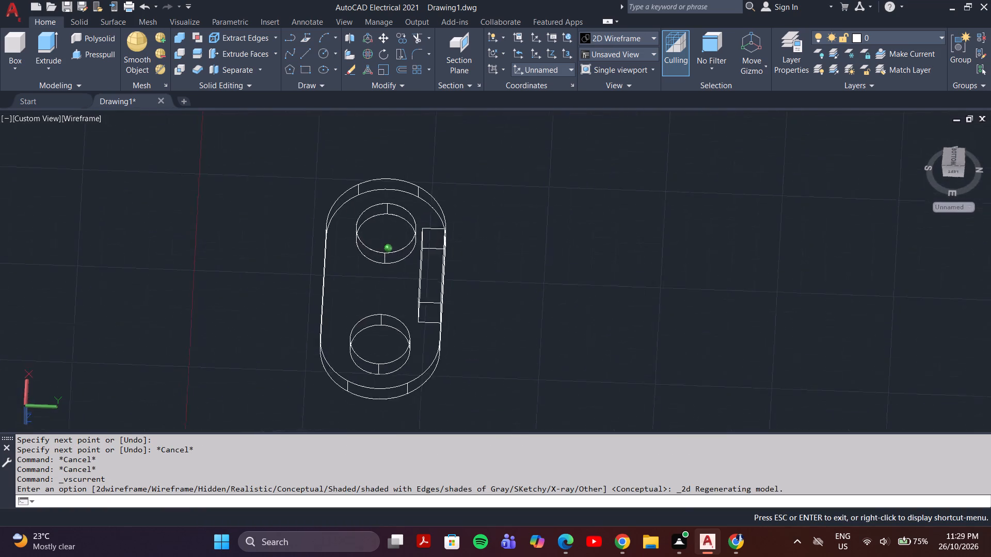
middle_click_drag(453, 312, 451, 318, "shift")
middle_click_drag(451, 318, 533, 311, "shift")
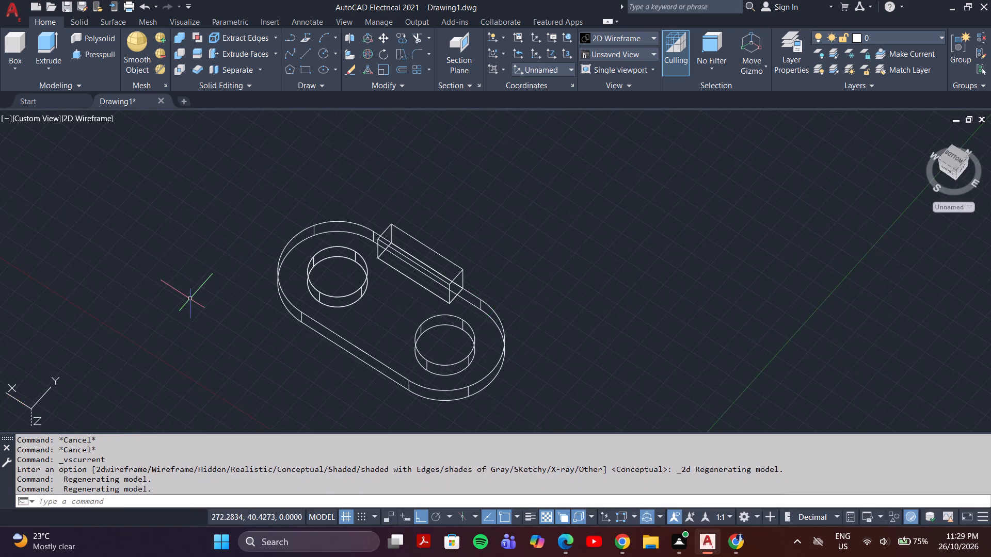
middle_click_drag(423, 303, 266, 325)
scroll(271, 290, "up", 4)
scroll(295, 292, "down", 2)
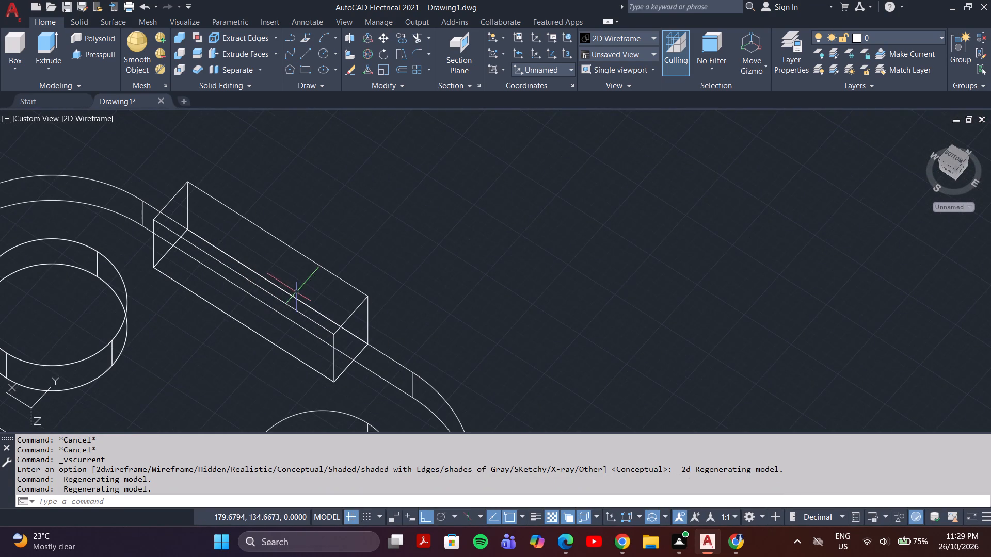
key("l")
key("Return")
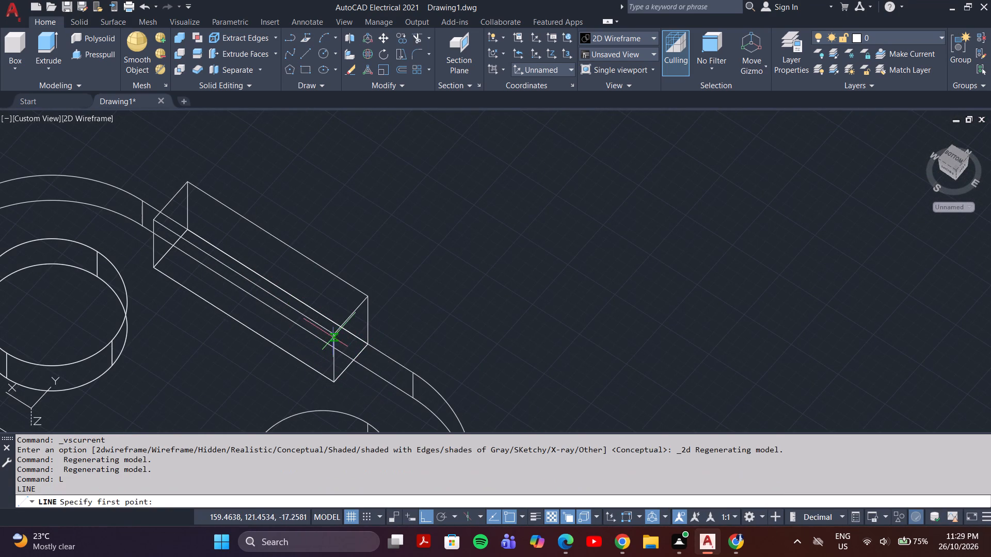
left_click(336, 336)
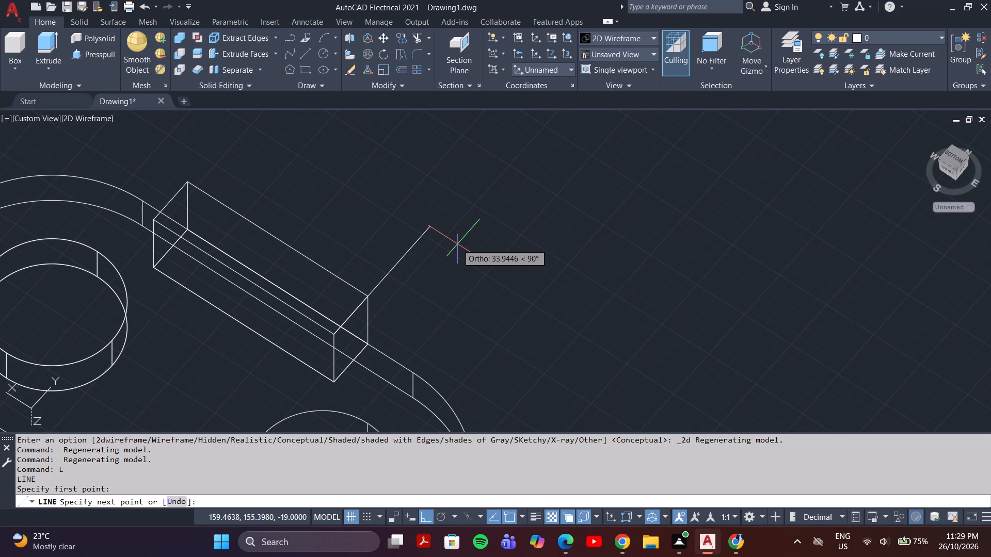
key("1")
key("9")
key("Return")
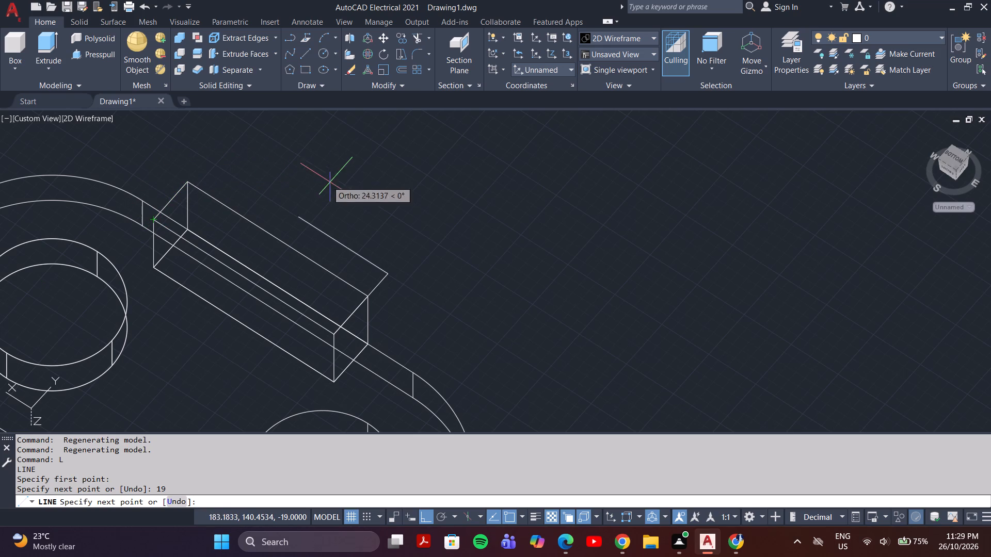
key("1")
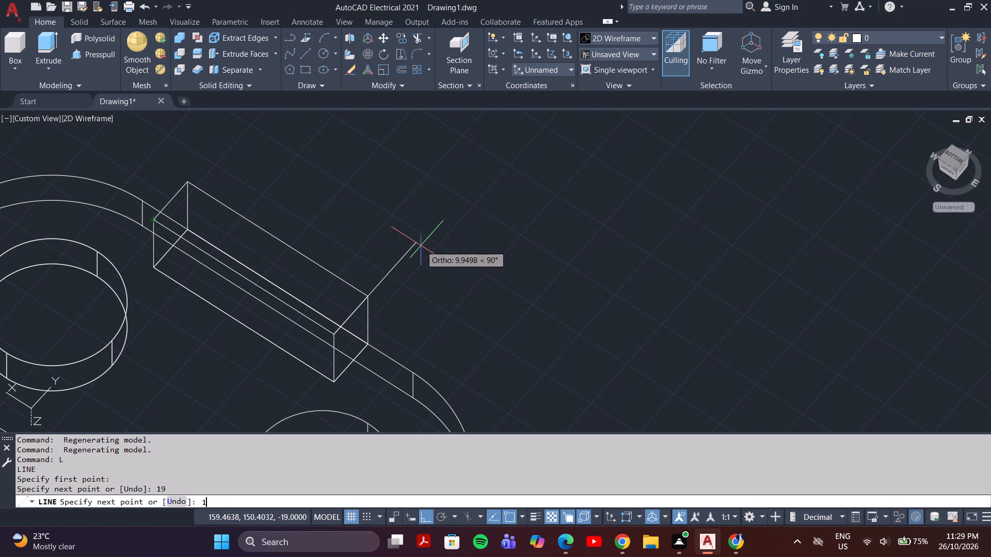
key("0")
key("Return")
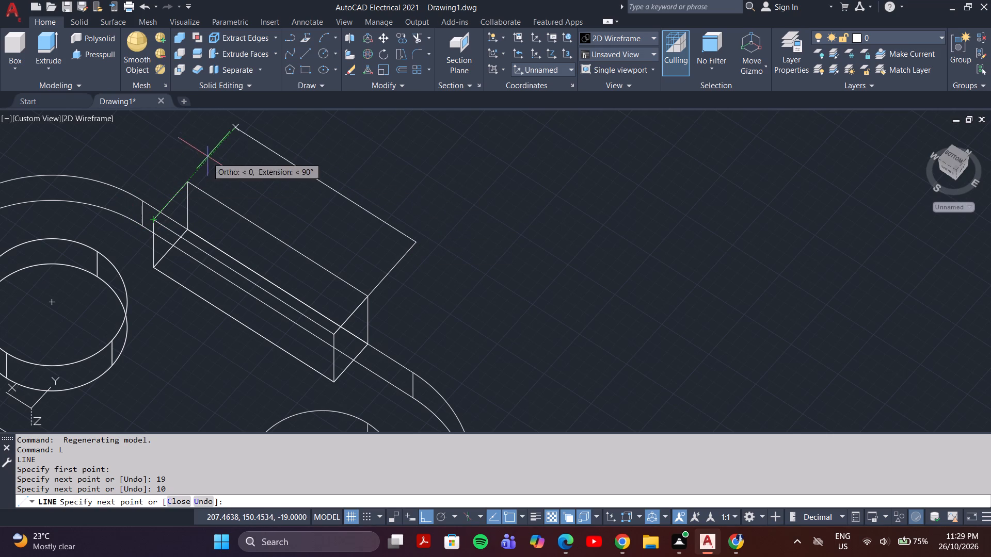
left_click(234, 128)
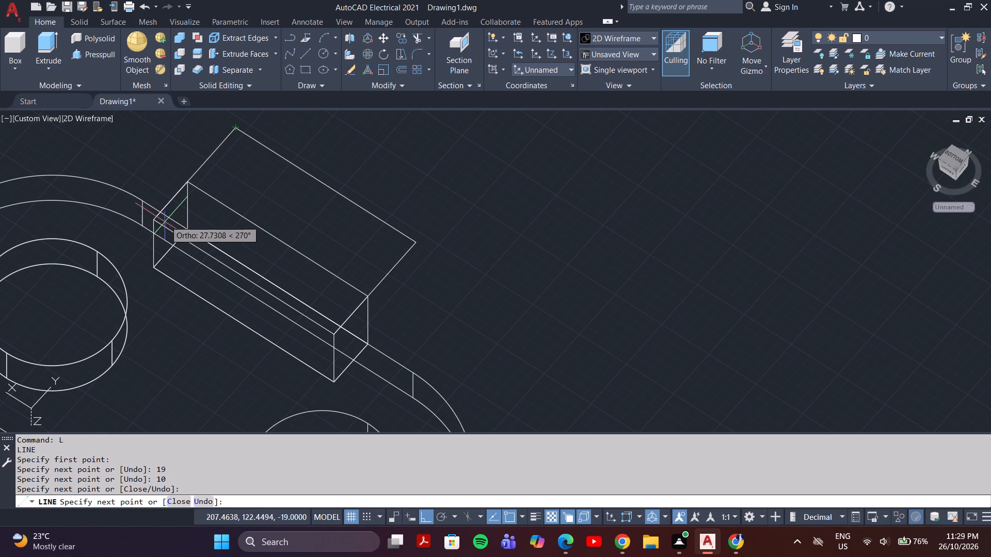
left_click(153, 217)
key("Escape")
scroll(356, 208, "down", 1)
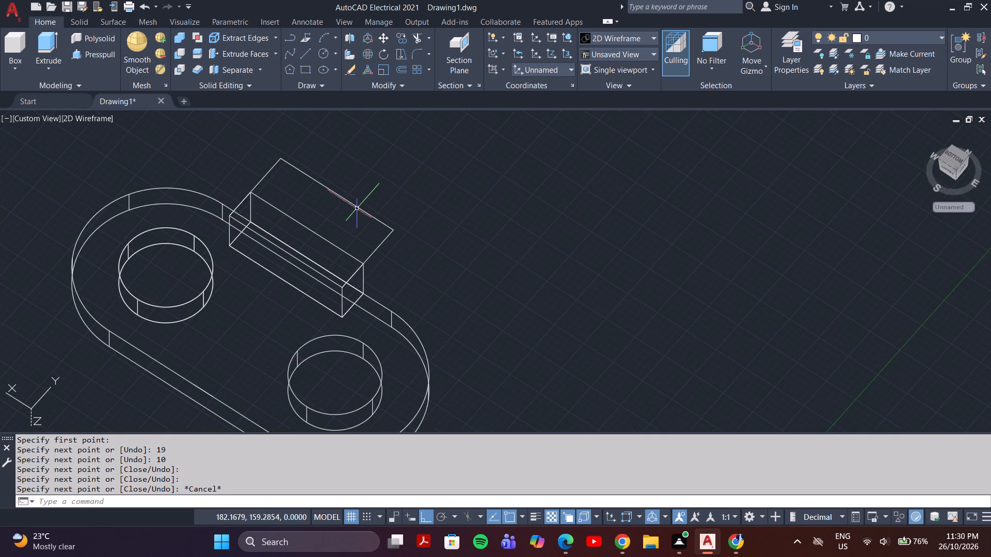
Examine the new outline's segments and the wall solid from several angles by selecting them individually.
middle_click_drag(447, 256, 385, 196, "shift")
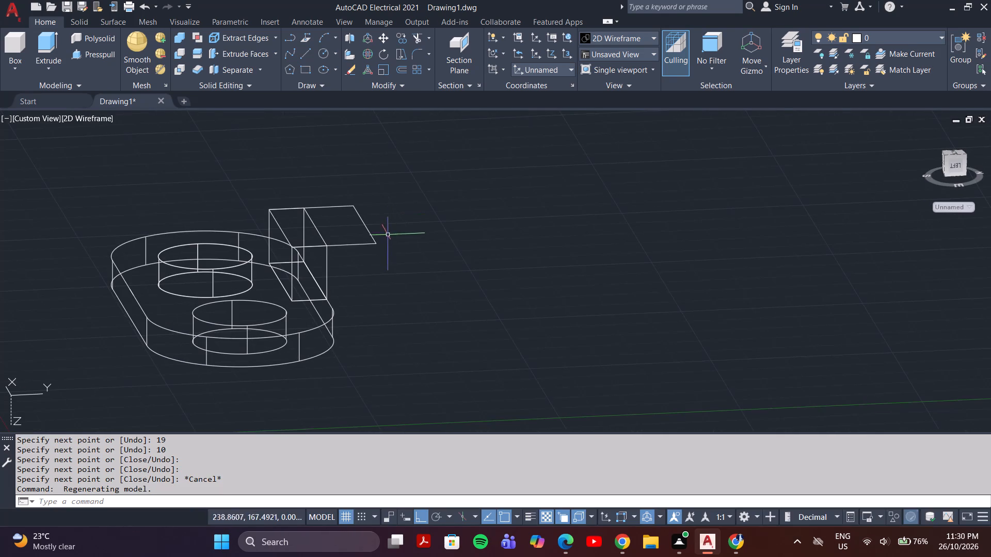
left_click(358, 243)
scroll(342, 267, "up", 2)
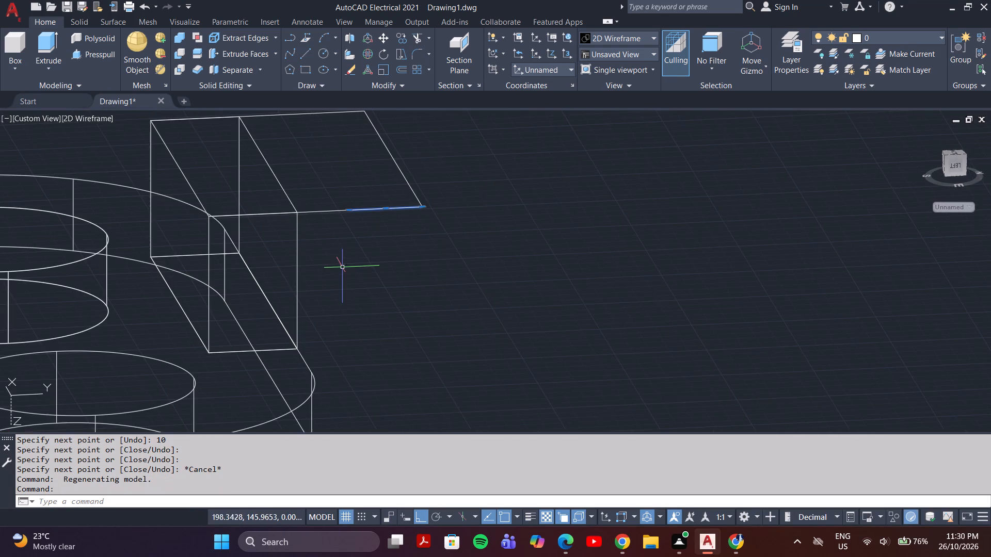
middle_click_drag(346, 268, 354, 244, "shift")
scroll(354, 244, "down", 3)
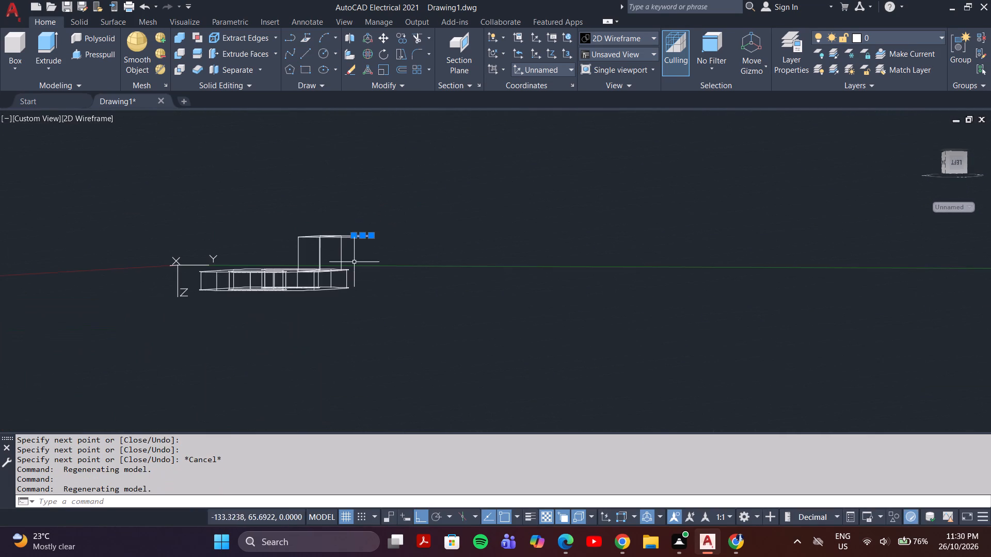
middle_click_drag(356, 248, 362, 304, "shift")
left_click(371, 204)
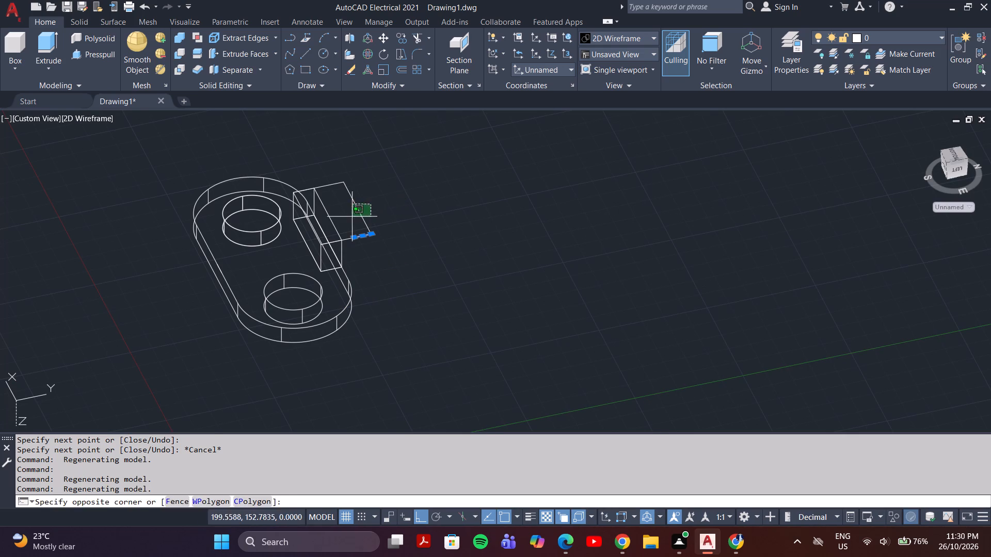
left_click(351, 218)
left_click(329, 183)
scroll(326, 197, "down", 2)
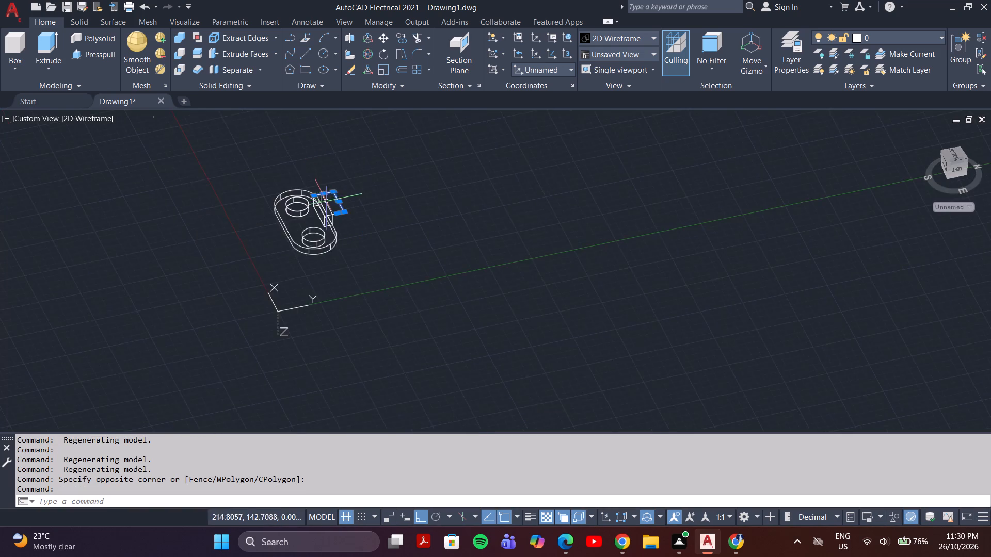
scroll(326, 201, "up", 5)
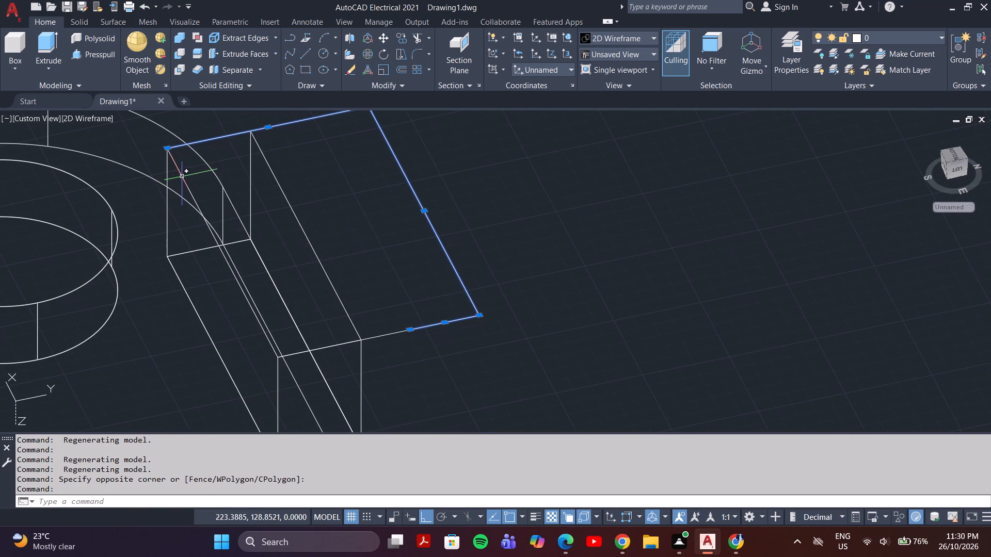
left_click(182, 176)
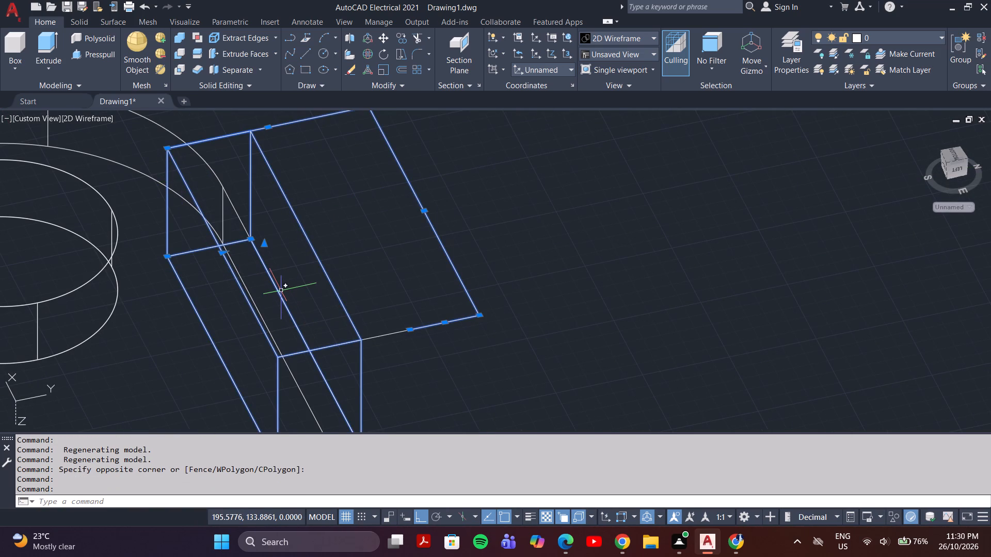
scroll(281, 290, "up", 1, "shift")
middle_click(281, 290, "shift")
scroll(281, 290, "down", 2)
key("Escape")
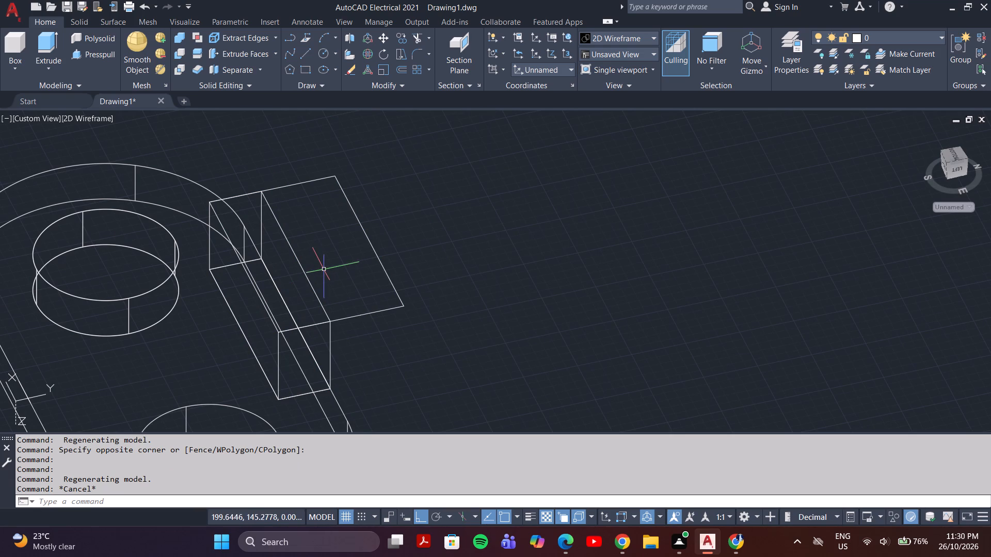
Close the outline with a line along the wall's long edge, joining the outline's two corners on the wall.
key("l")
key("Return")
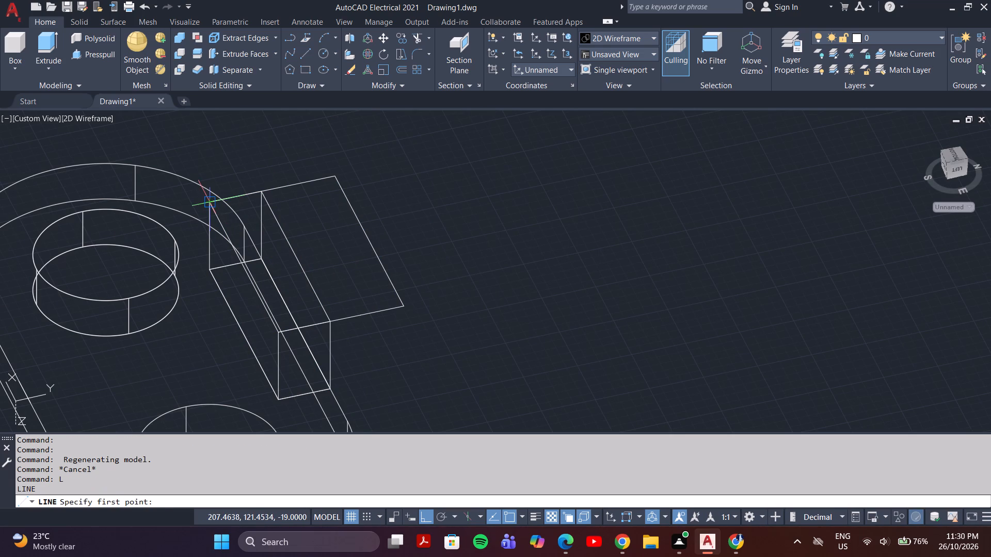
left_click(210, 204)
scroll(279, 331, "up", 4)
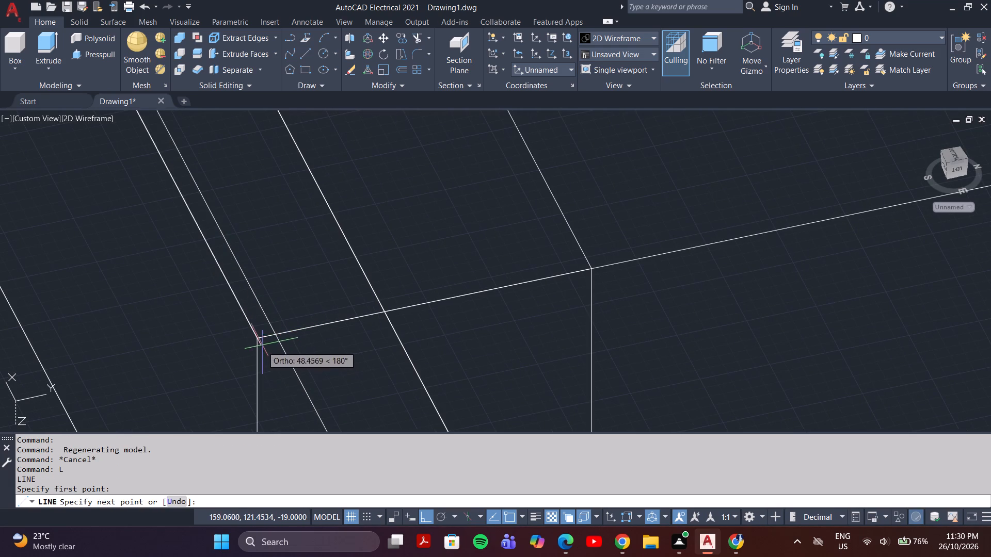
left_click(257, 342)
key("Escape")
Check that the outline beside the wall is closed by selecting each of its line segments, including the overlapping ones.
scroll(275, 337, "down", 2)
middle_click_drag(257, 244, 220, 310)
scroll(218, 229, "down", 1)
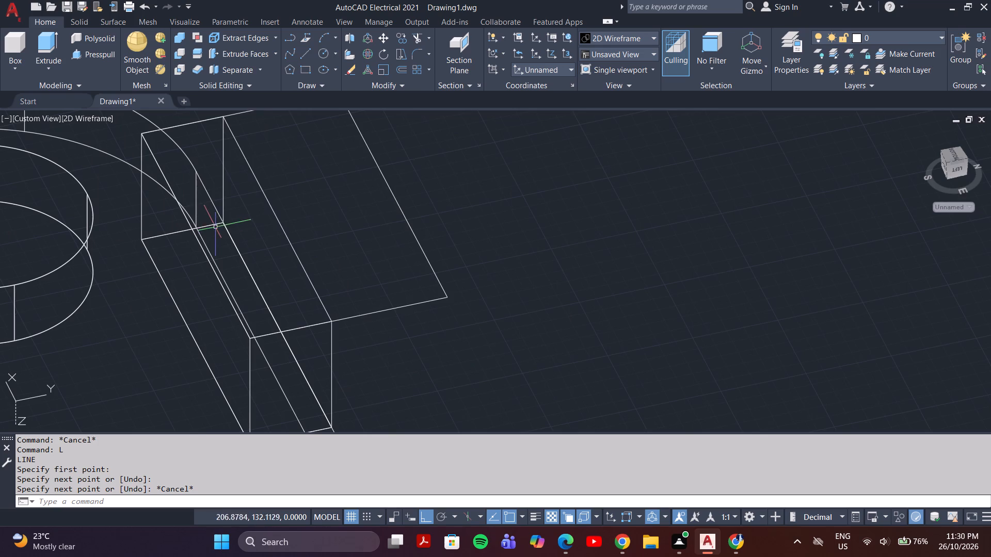
middle_click_drag(187, 188, 190, 273)
left_click(165, 257)
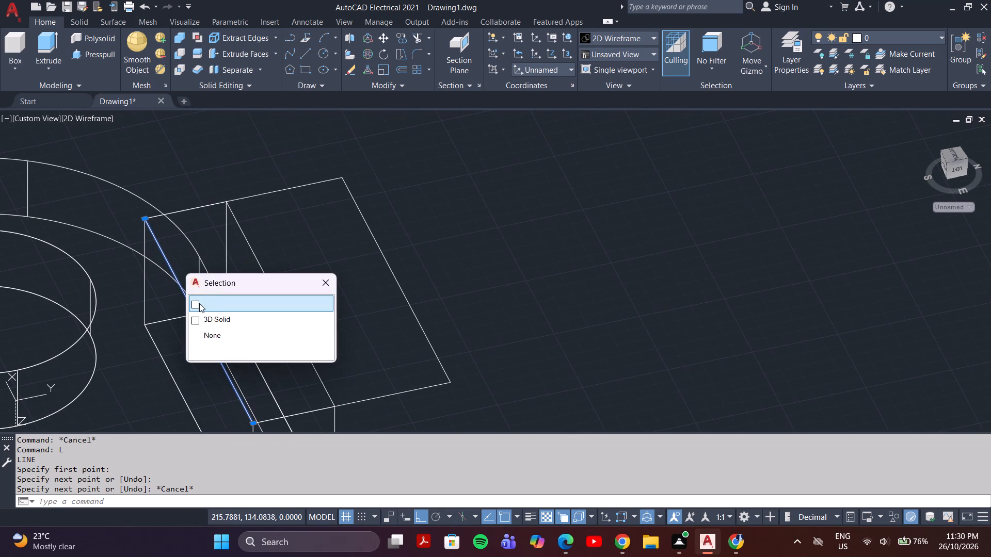
left_click(199, 303)
left_click(209, 205)
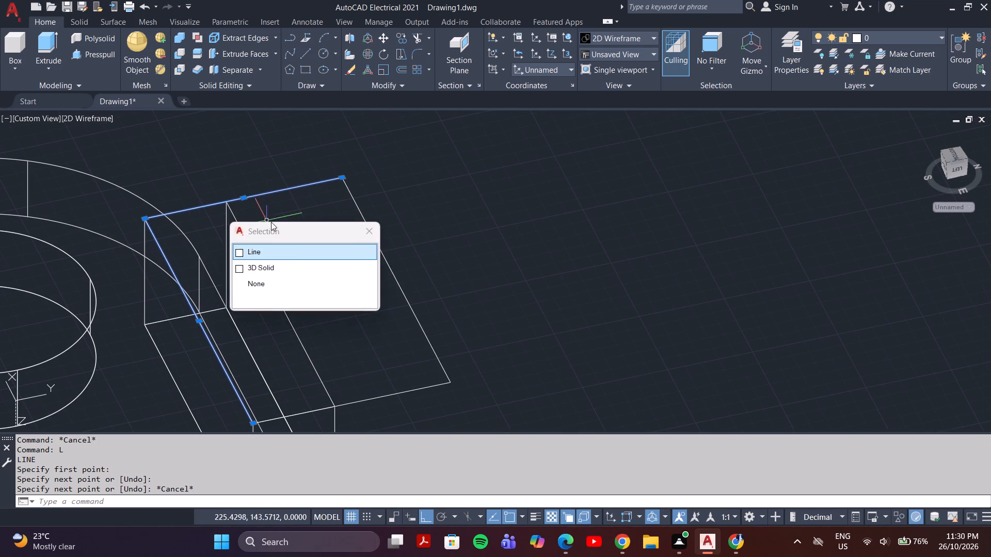
left_click(279, 253)
left_click(418, 258)
left_click(392, 290)
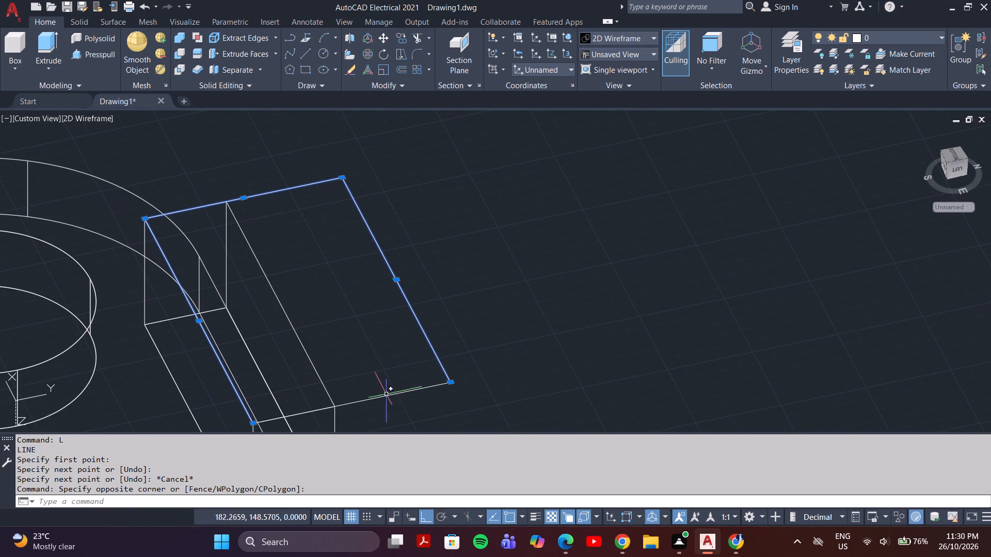
left_click(387, 394)
left_click(357, 401)
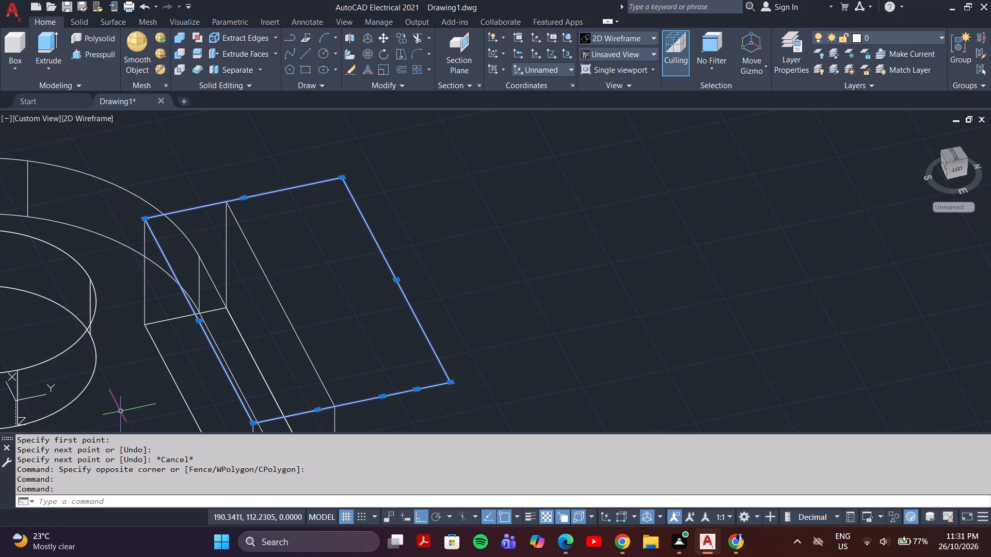
key("Escape")
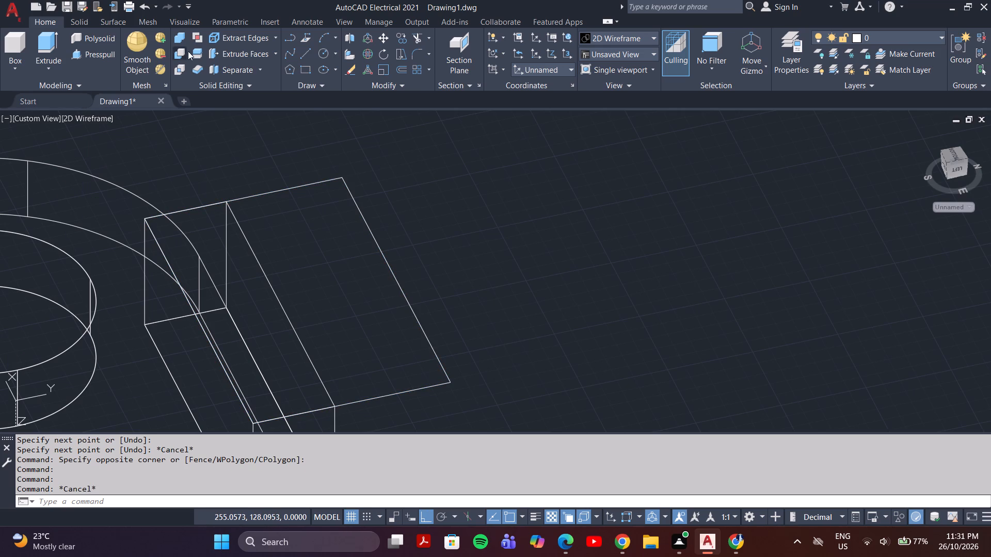
Set the model view to the Top view.
scroll(419, 188, "down", 3)
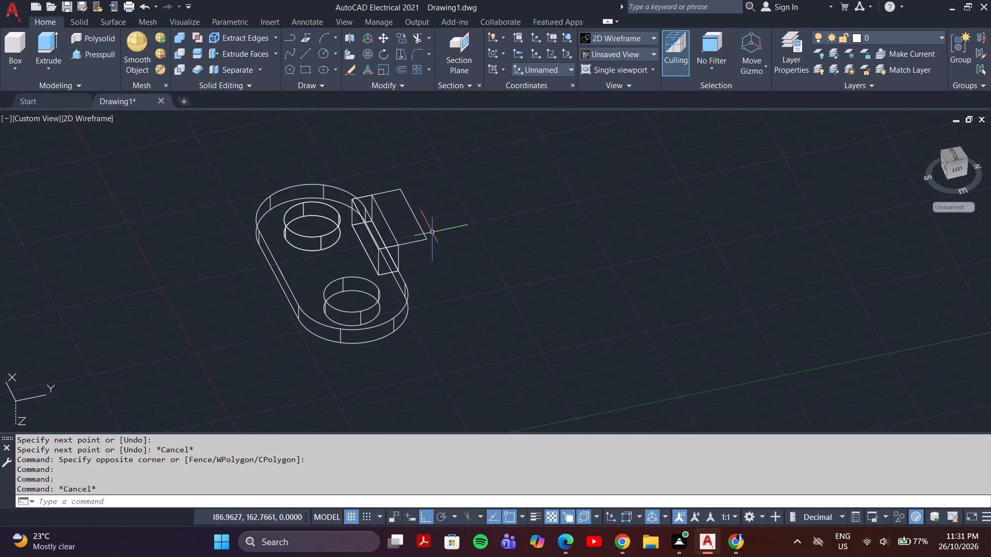
middle_click_drag(432, 232, 484, 236, "shift")
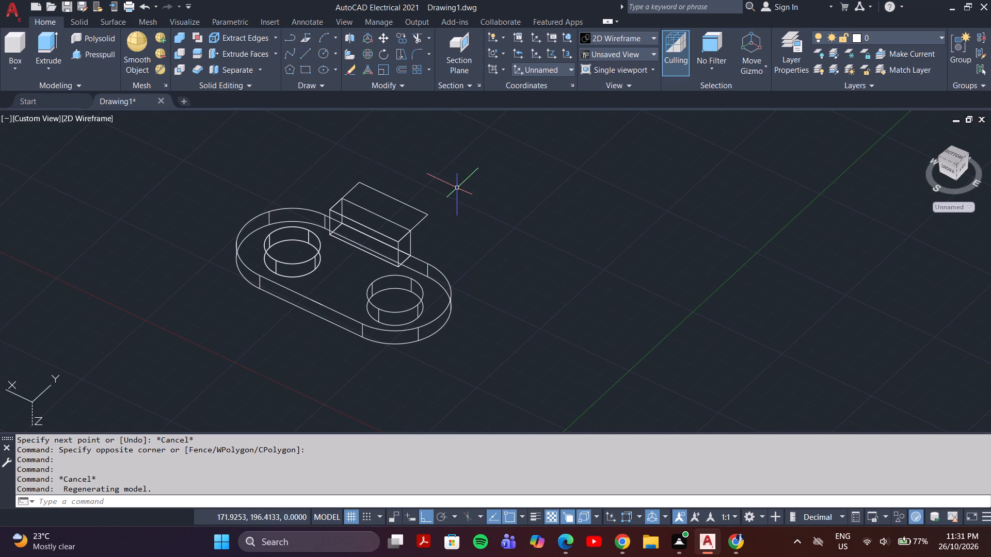
middle_click_drag(457, 188, 396, 220, "shift")
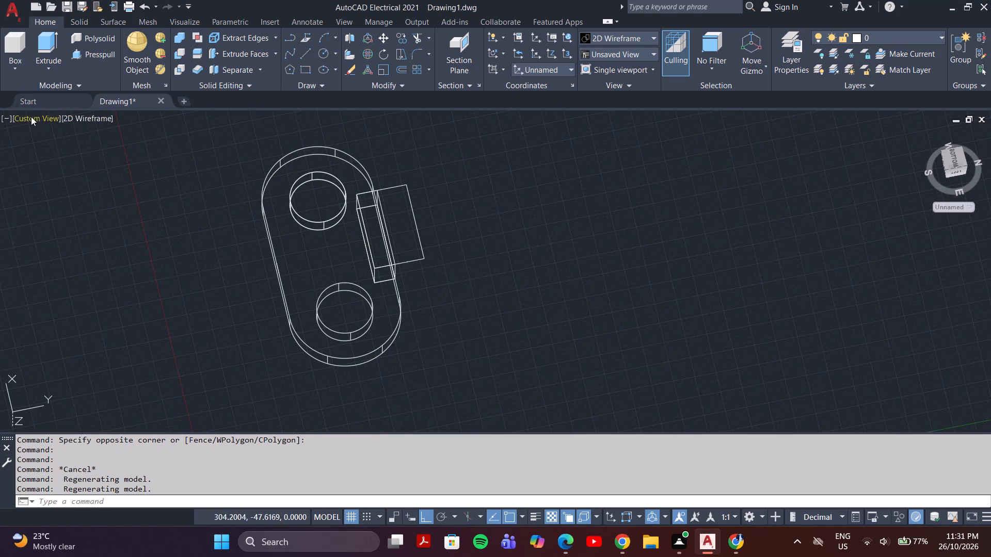
left_click(31, 117)
left_click(32, 118)
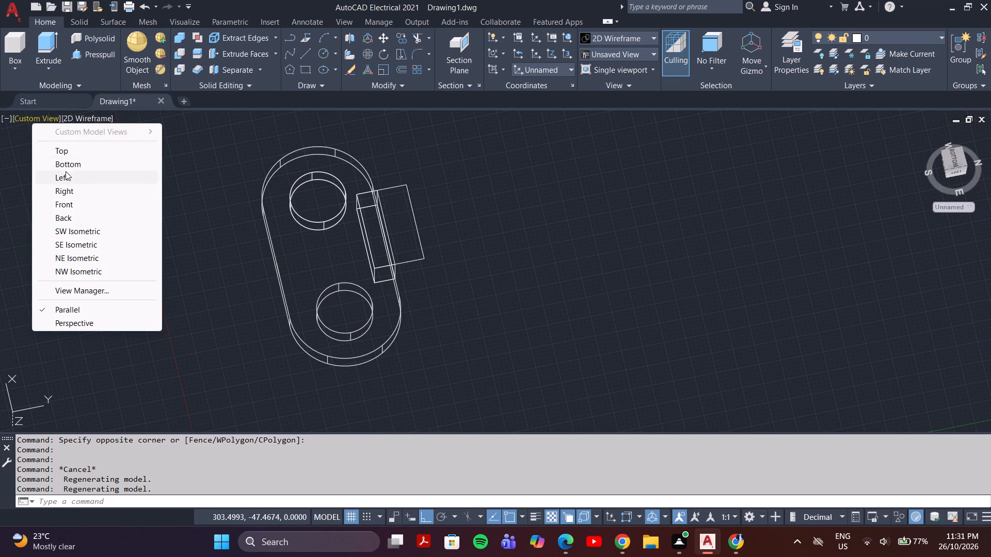
left_click(68, 152)
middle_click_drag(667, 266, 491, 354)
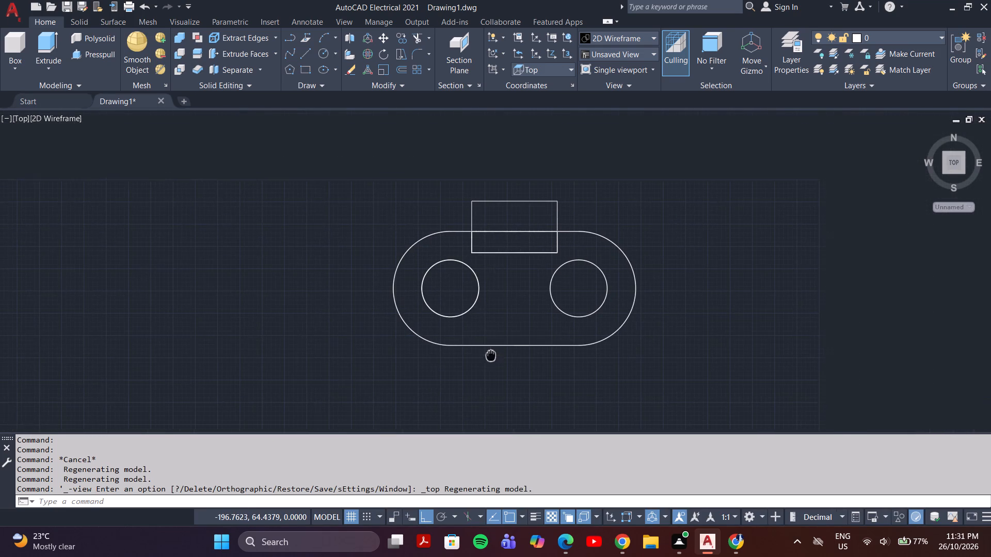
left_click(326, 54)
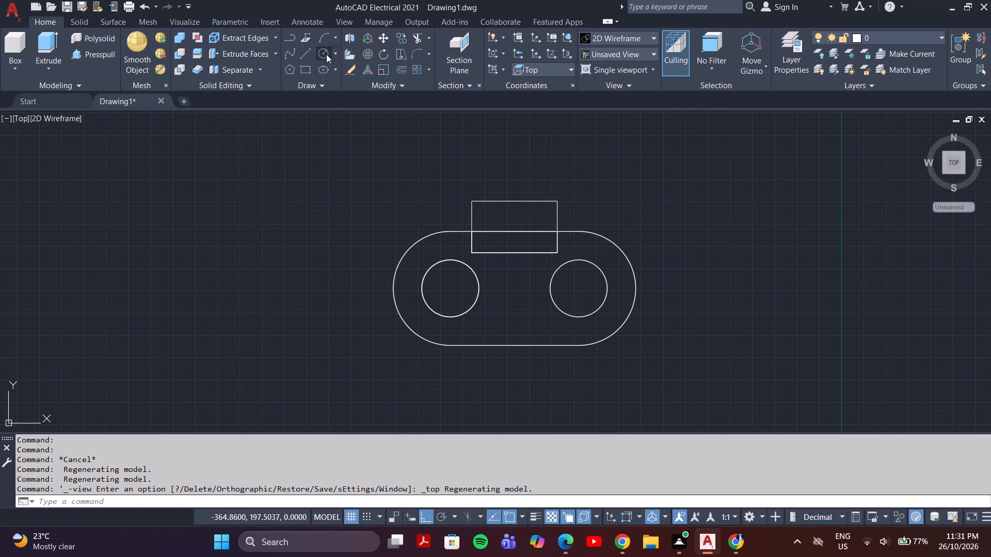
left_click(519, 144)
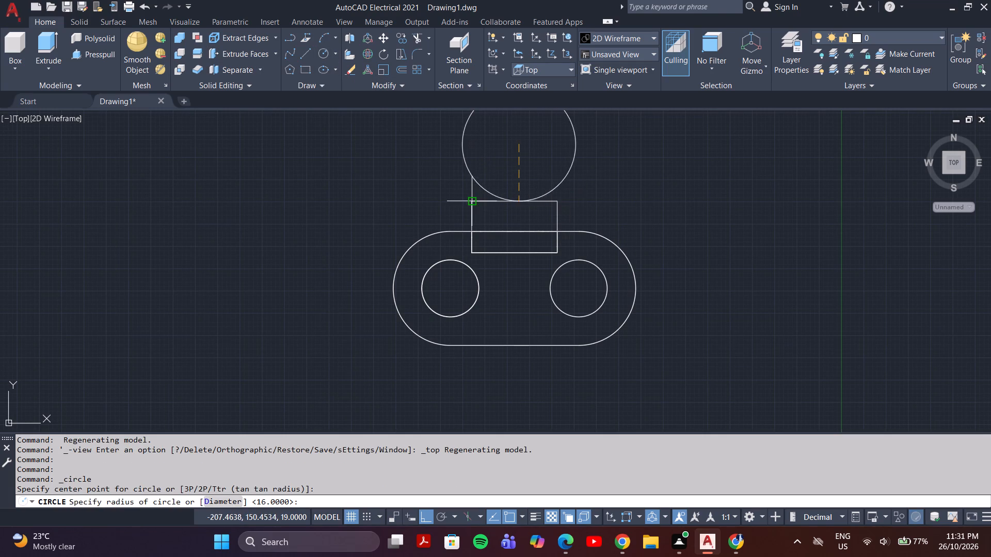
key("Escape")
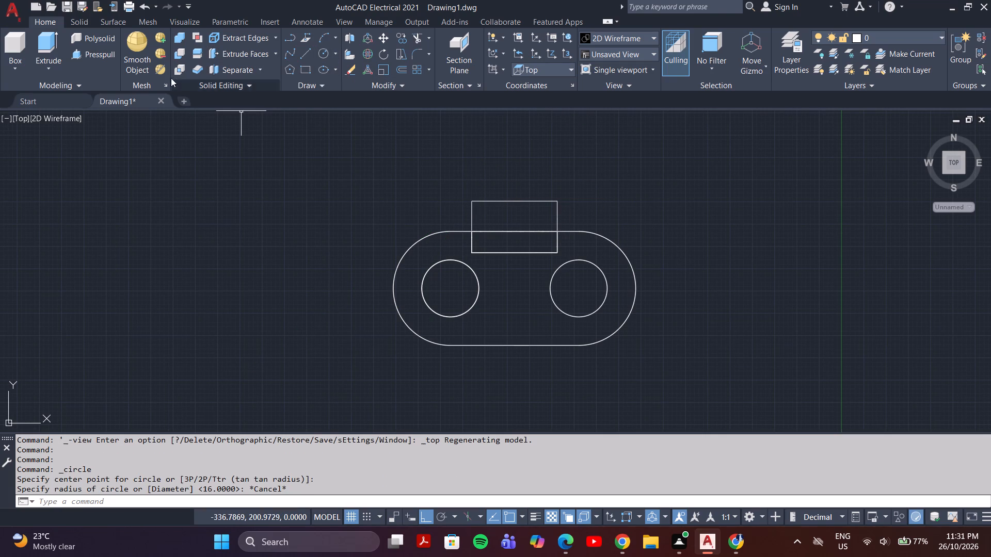
Draw a circle of radius about 24 centred on the midpoint of the projecting outline's outer edge, reaching its corner.
left_click(321, 55)
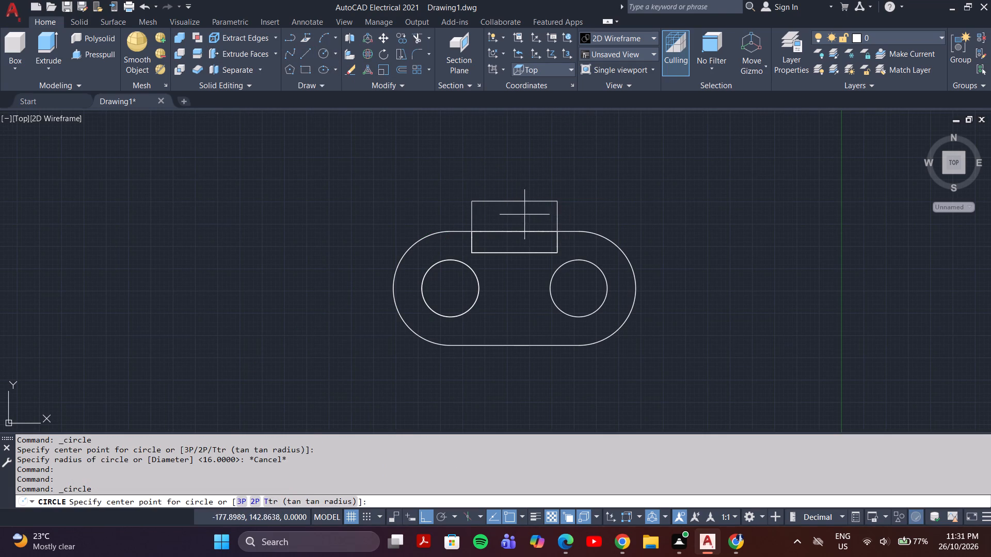
left_click(514, 204)
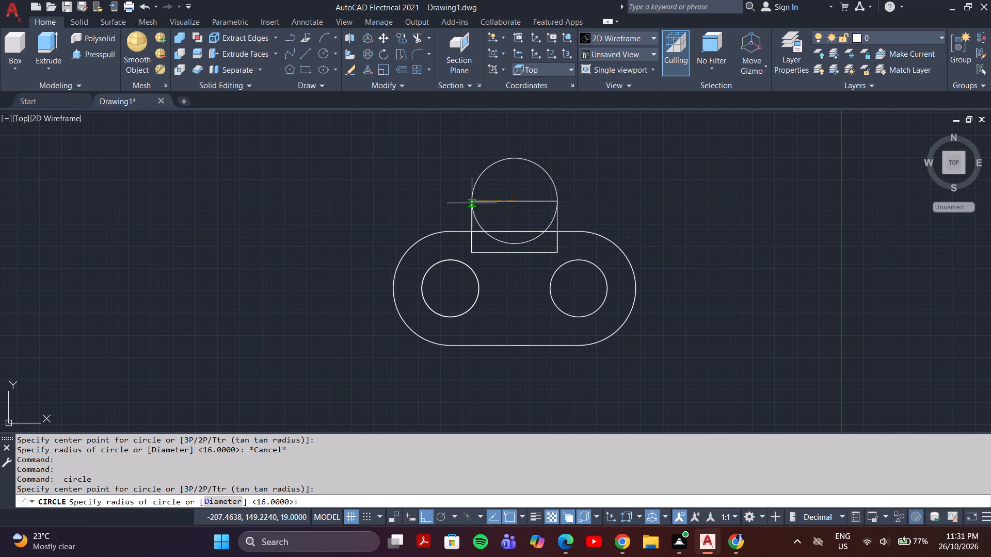
left_click(472, 202)
Move the new circle outward from its quadrant nearest the plate to the midpoint of the outline's outer edge.
left_click(522, 154)
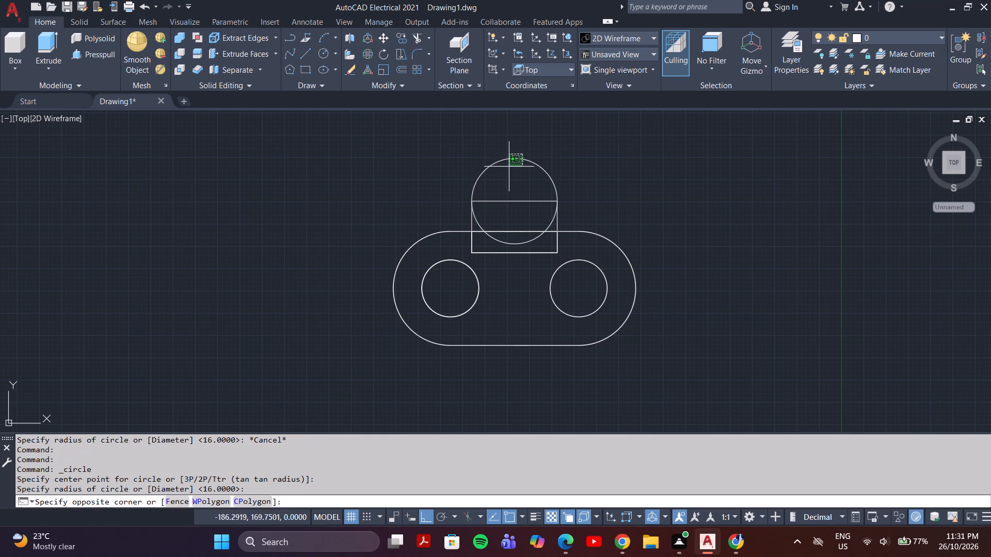
left_click(508, 167)
key("m")
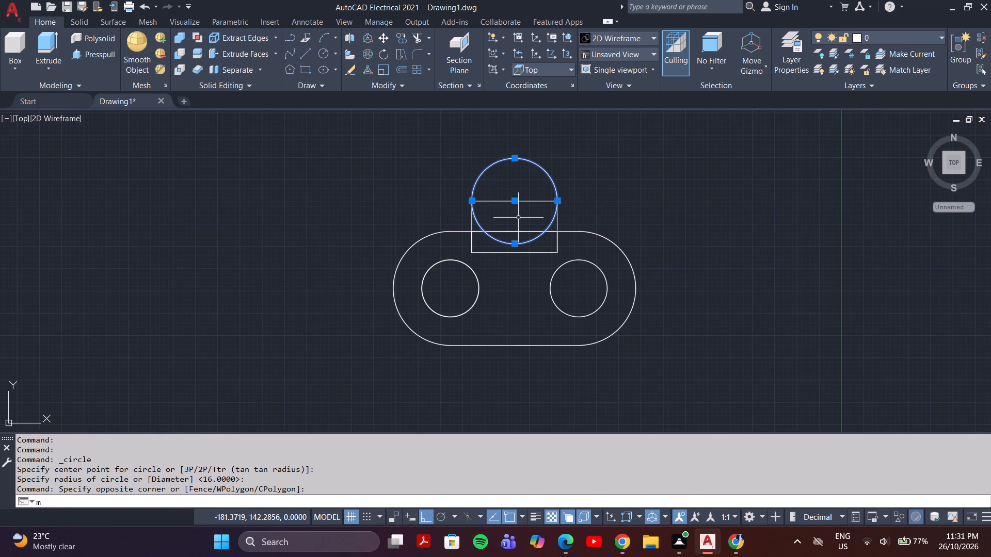
key("Return")
left_click(513, 245)
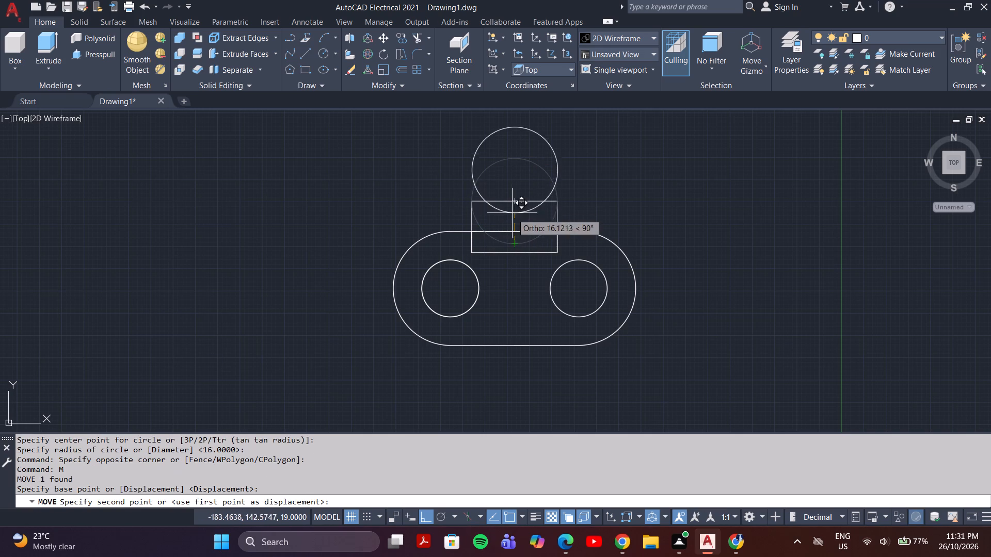
left_click(517, 200)
key("Escape")
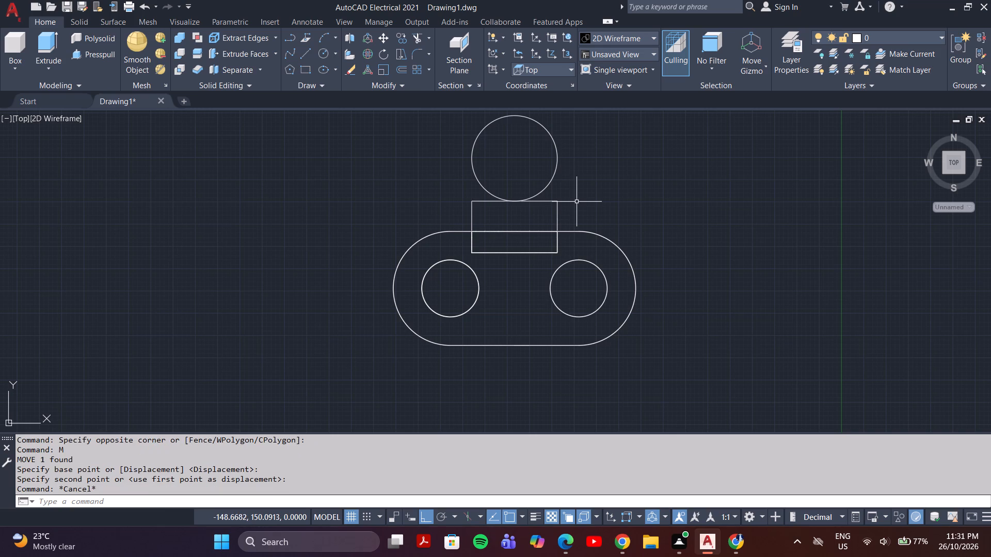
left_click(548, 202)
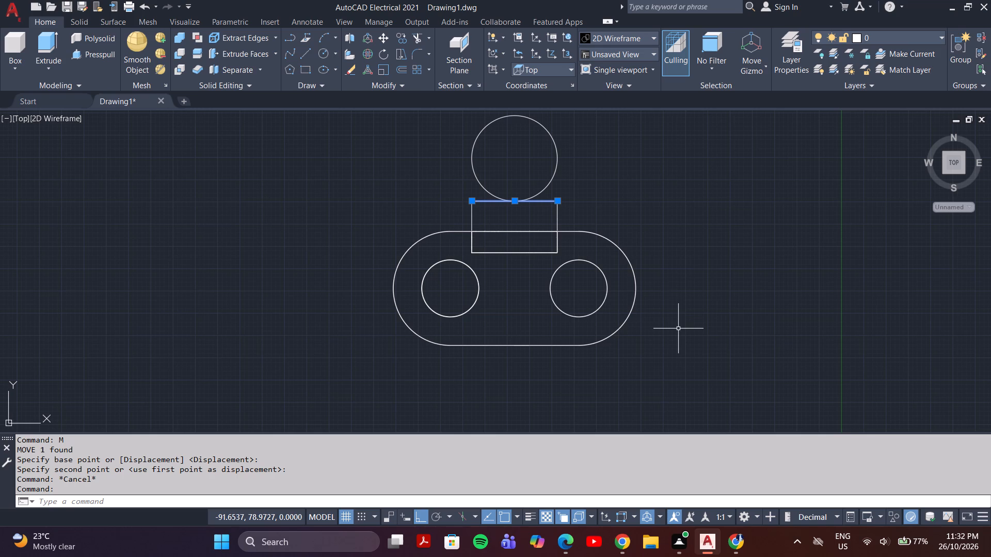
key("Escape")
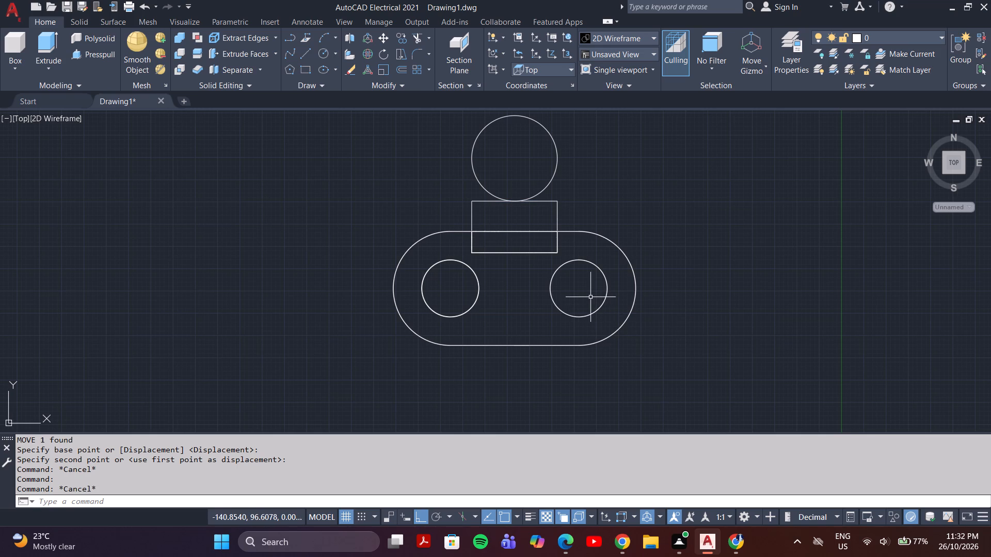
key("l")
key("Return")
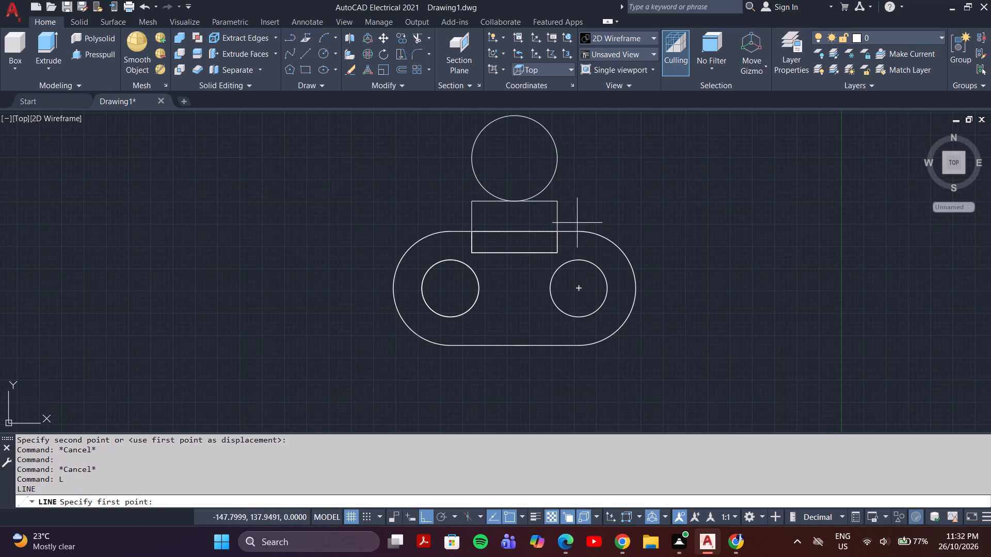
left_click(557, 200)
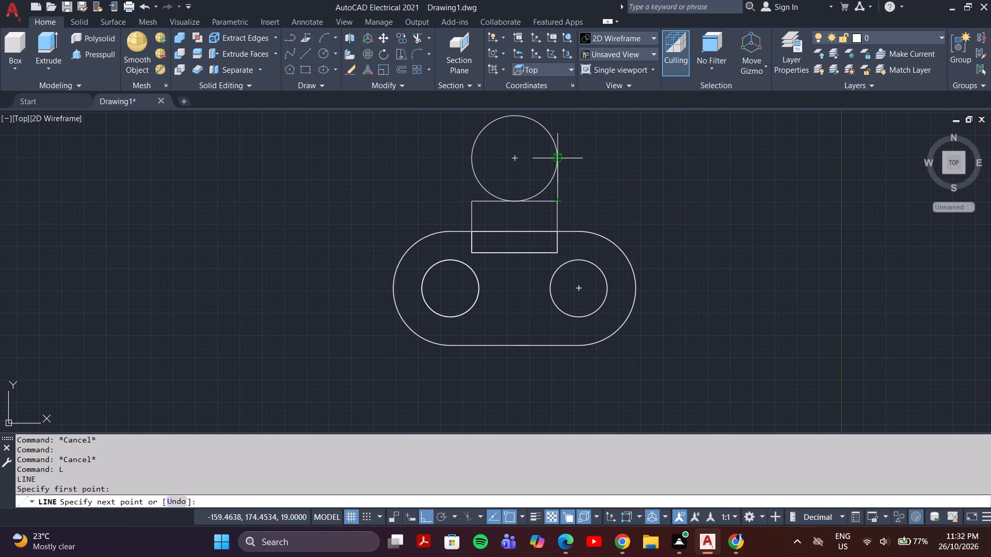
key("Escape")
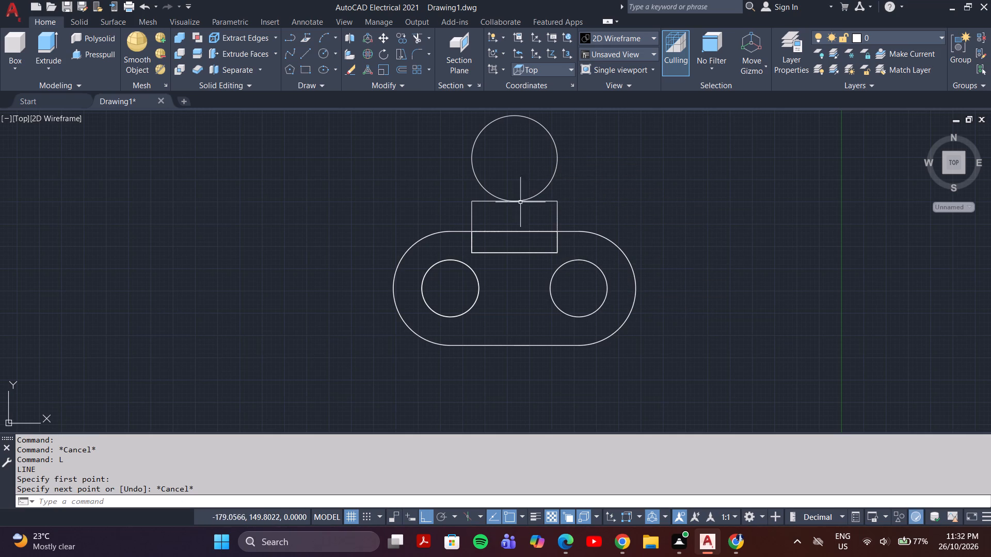
Draw connected lines from one outer corner to the circle's side quadrant, across its diameter, and back to the other outer corner.
key("l")
key("Return")
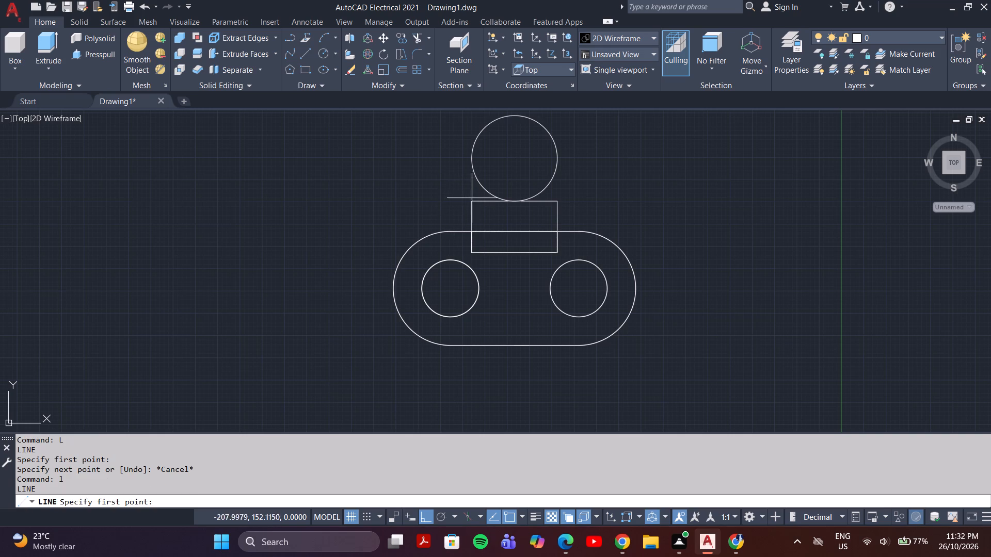
left_click(471, 204)
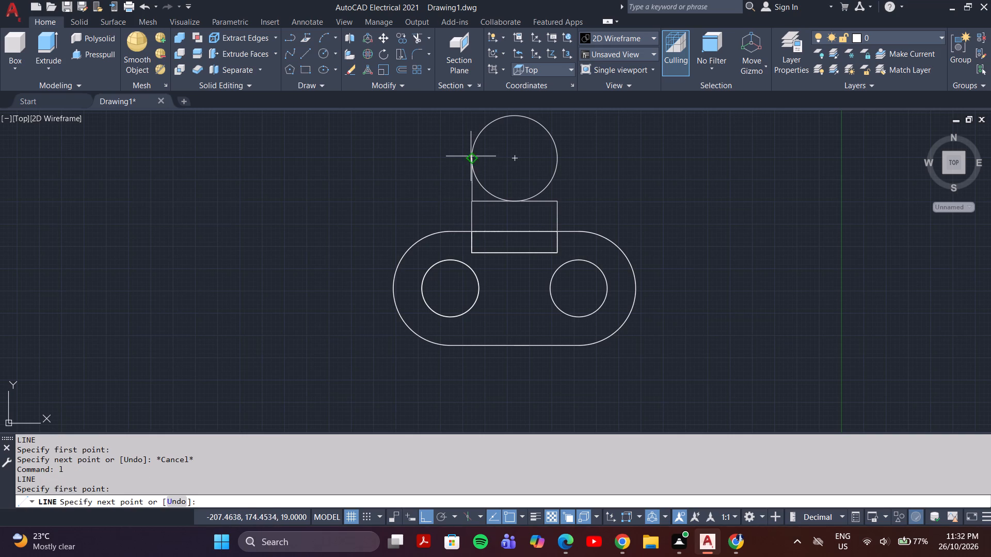
left_click(471, 158)
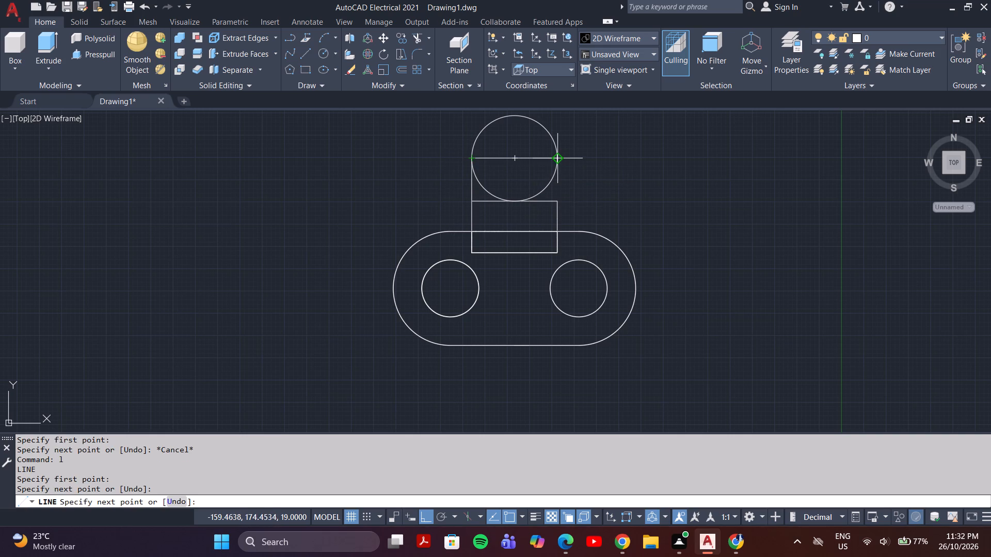
left_click(558, 157)
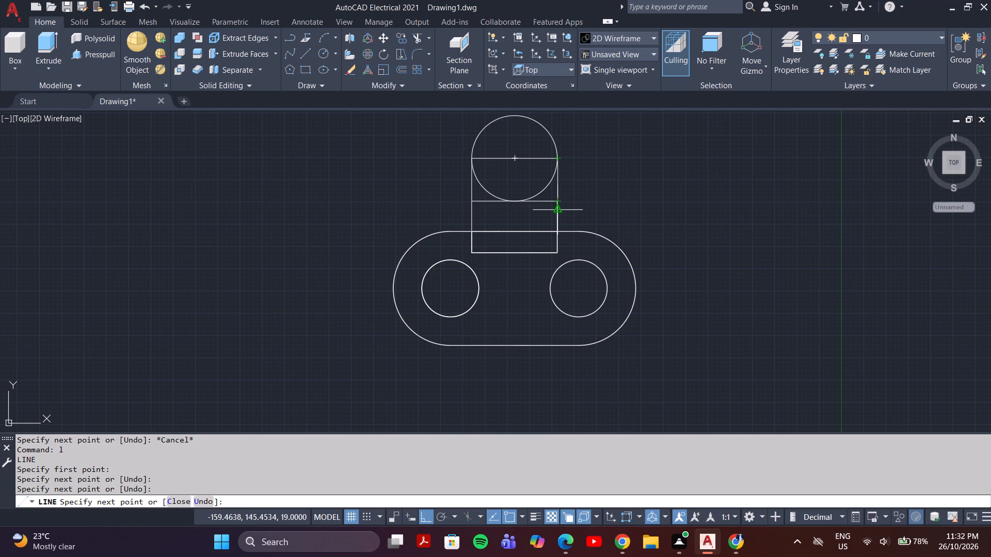
left_click(556, 199)
key("Escape")
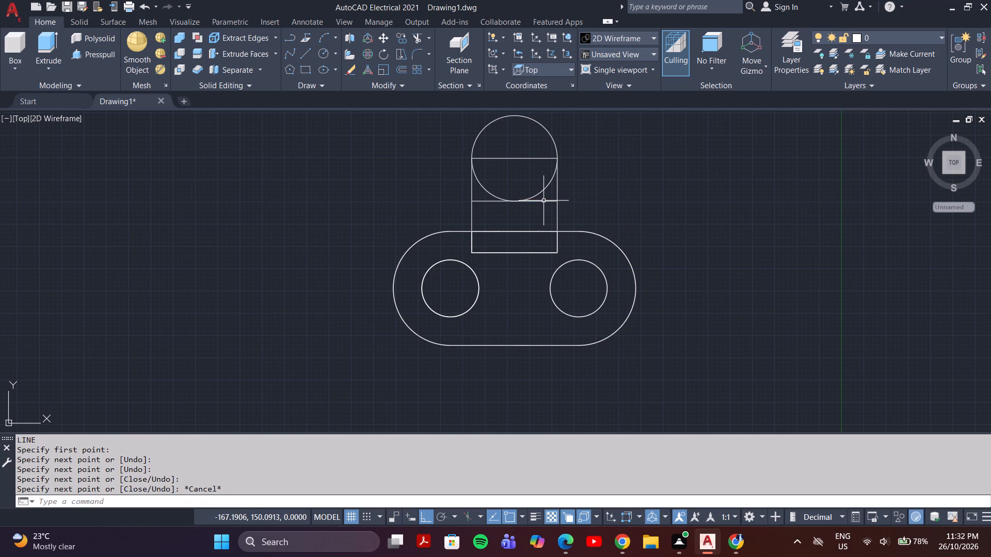
Delete the outline's former outer edge line that touches the circle.
left_click(544, 201)
key("Delete")
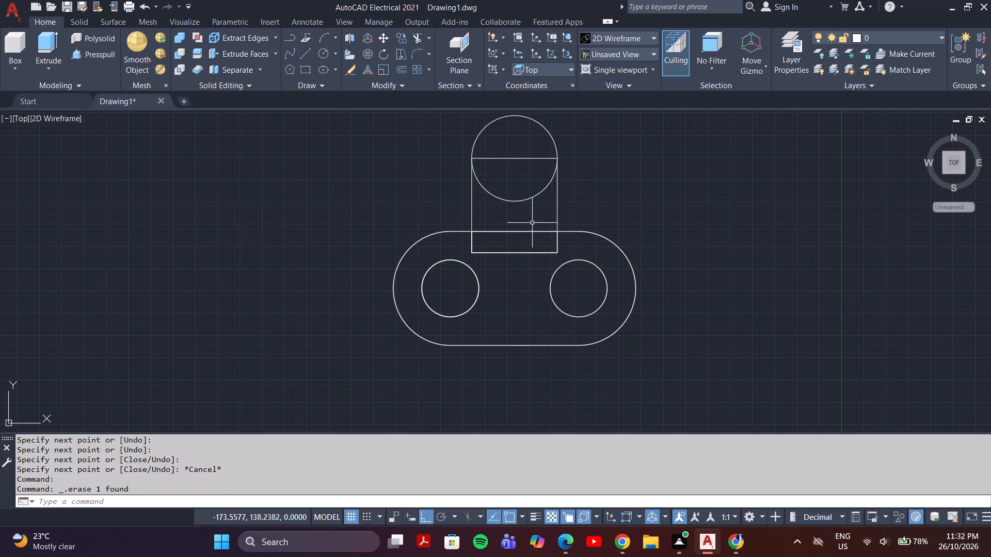
Select the extended outline's side line segments and the overlapping line along the wall's long edge, choosing the line over the 3D solid.
middle_click_drag(624, 231, 542, 165, "shift")
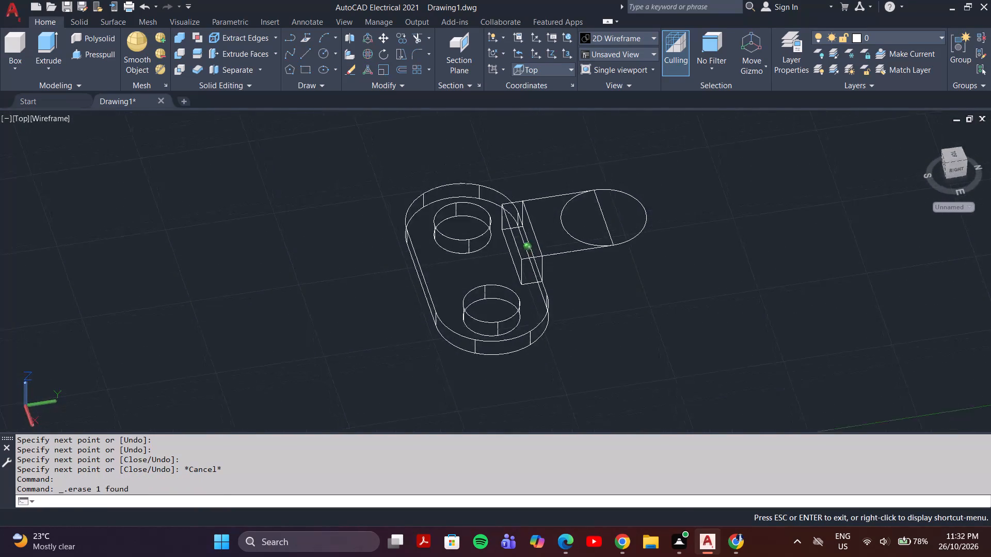
middle_click_drag(542, 165, 541, 149, "shift")
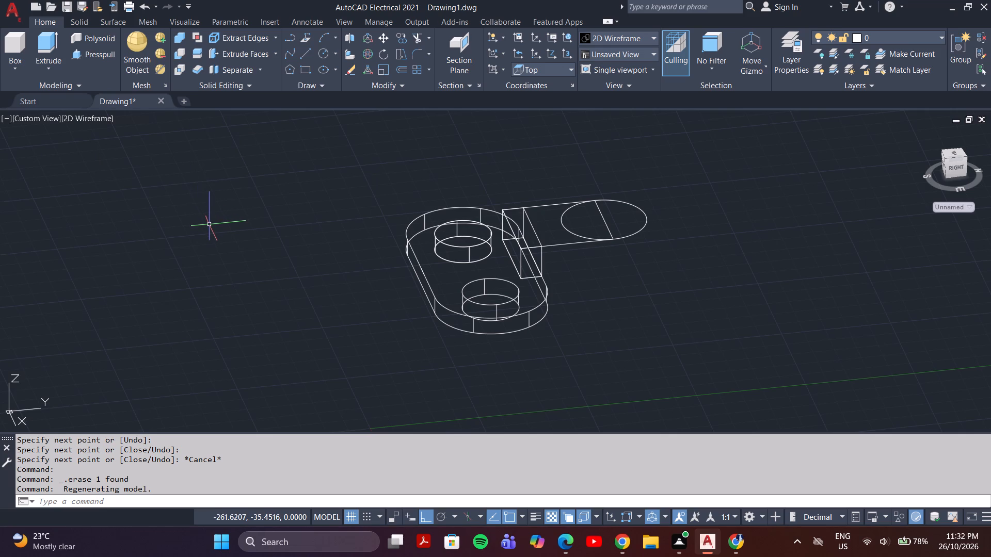
left_click(565, 245)
scroll(559, 256, "up", 4)
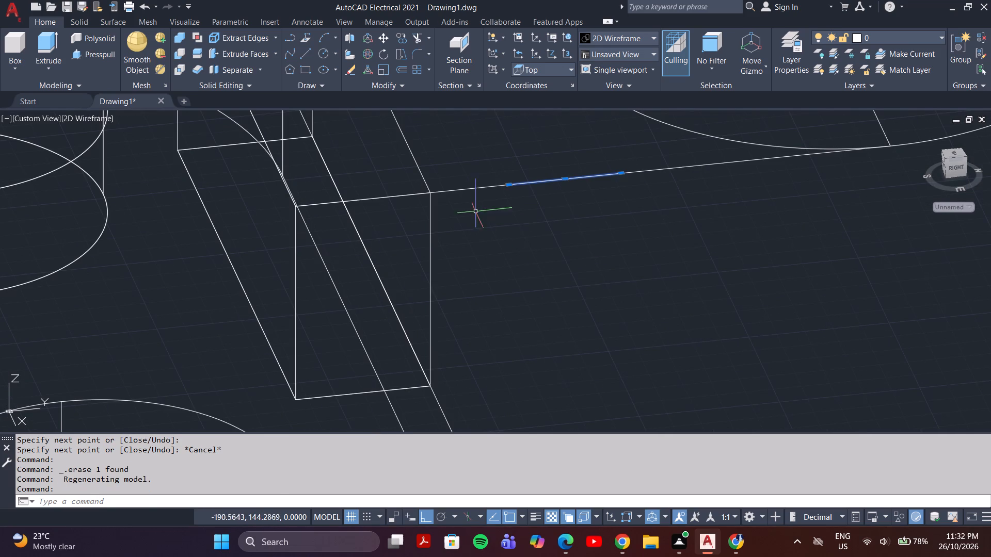
left_click(473, 172)
left_click(465, 207)
scroll(612, 216, "down", 2)
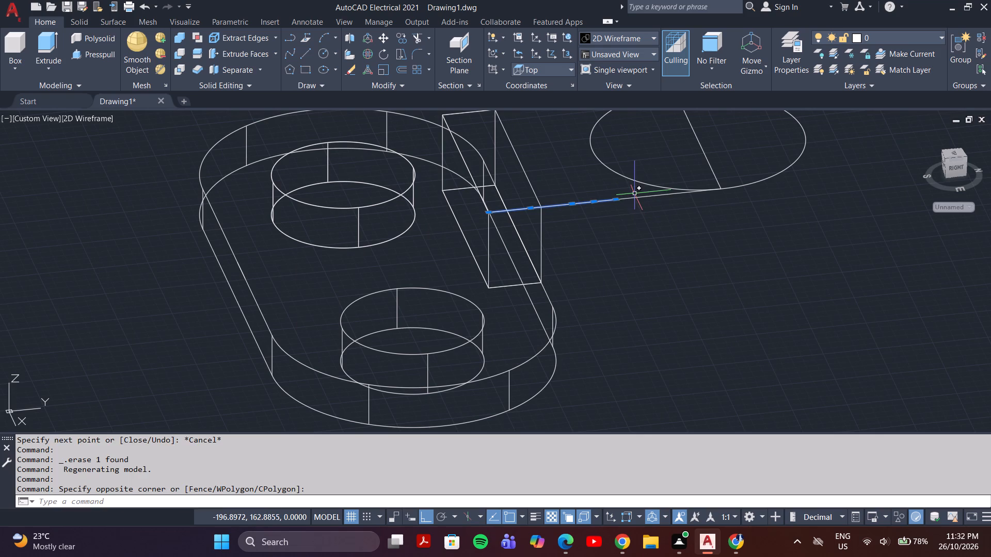
left_click(634, 193)
left_click(627, 219)
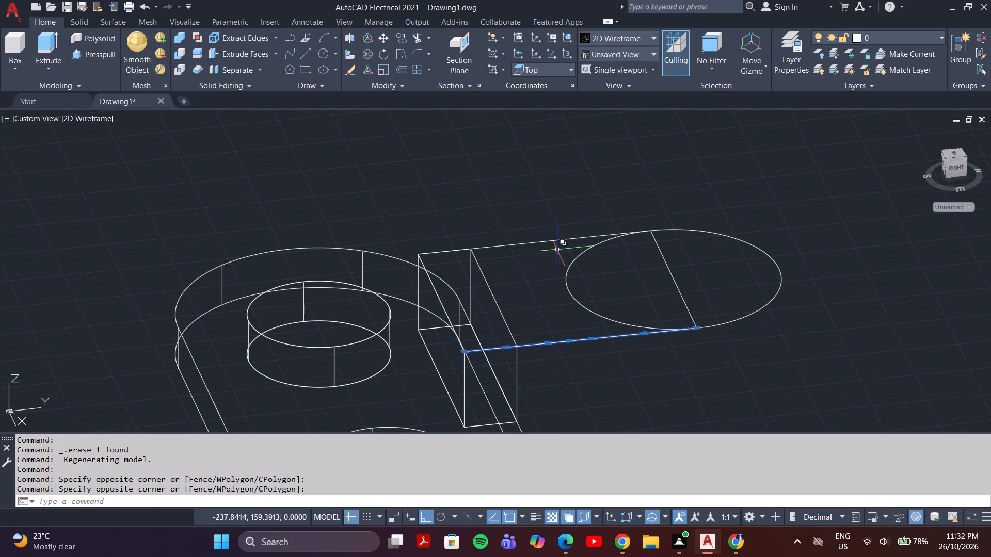
left_click_drag(556, 207, 550, 218)
left_click(525, 267)
middle_click_drag(499, 265, 510, 305, "shift")
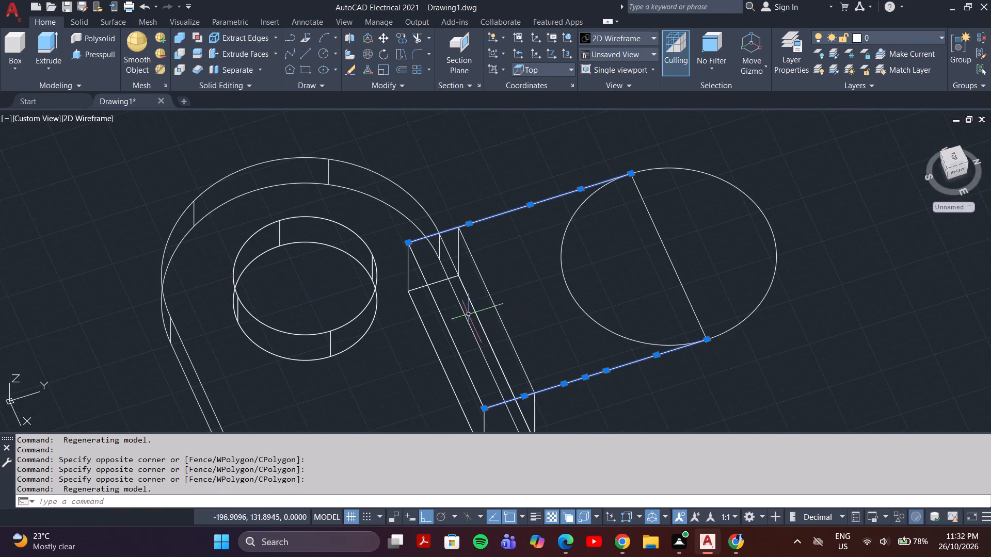
scroll(449, 297, "up", 4)
left_click(331, 329)
double_click(339, 329)
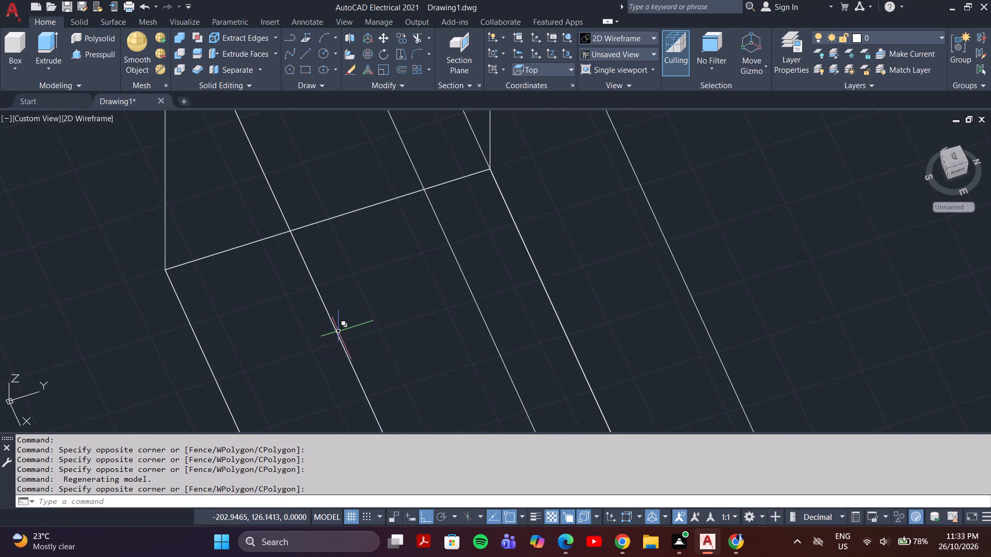
scroll(341, 331, "down", 2)
left_click(359, 372)
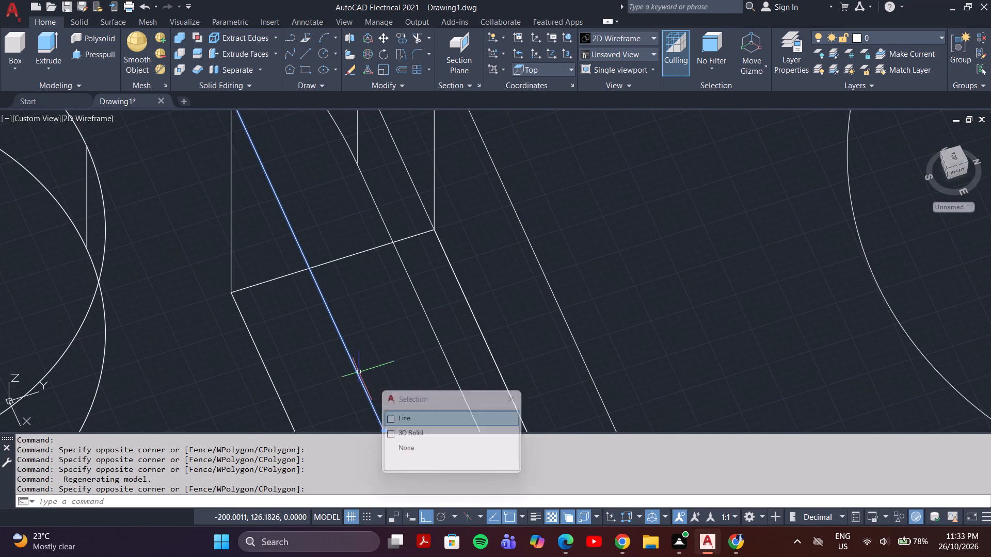
left_click(392, 421)
scroll(409, 369, "down", 2)
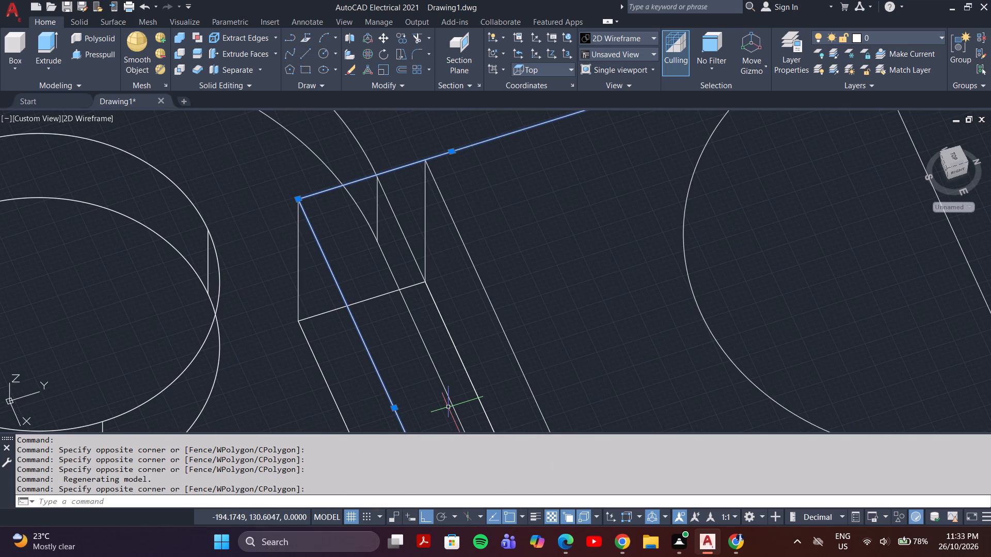
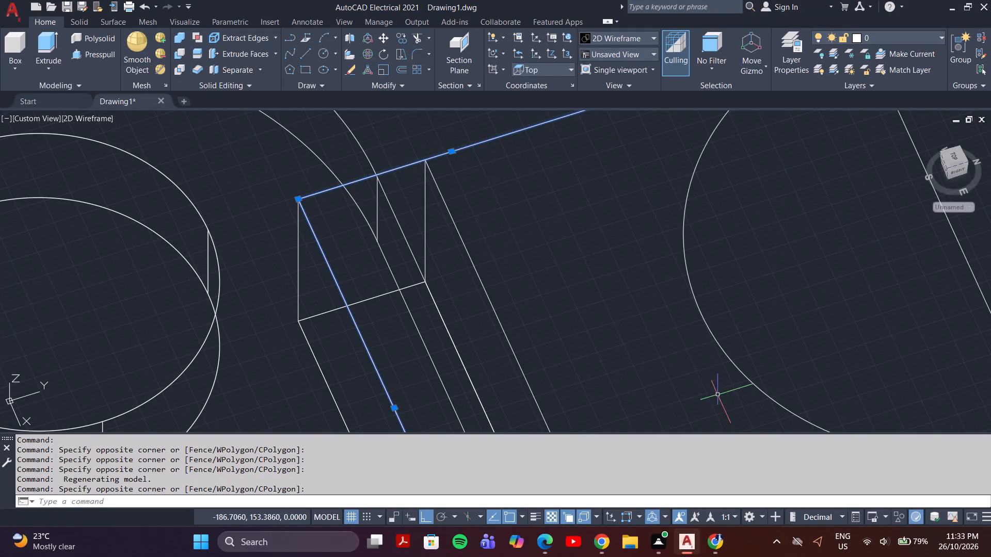
Convert the projecting outline's side line segments, the line along the wall's long edge and the circle's diameter line into one region.
middle_click_drag(763, 399, 710, 310, "shift")
scroll(710, 310, "down", 2)
scroll(755, 326, "up", 2)
middle_click_drag(772, 360, 753, 394)
middle_click_drag(819, 335, 823, 307, "shift")
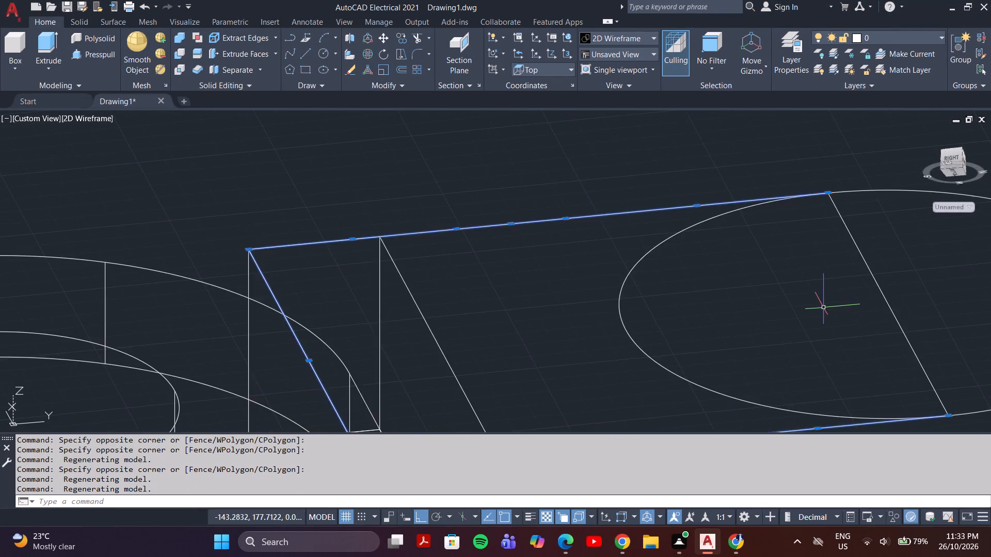
scroll(823, 308, "down", 1)
left_click(868, 313)
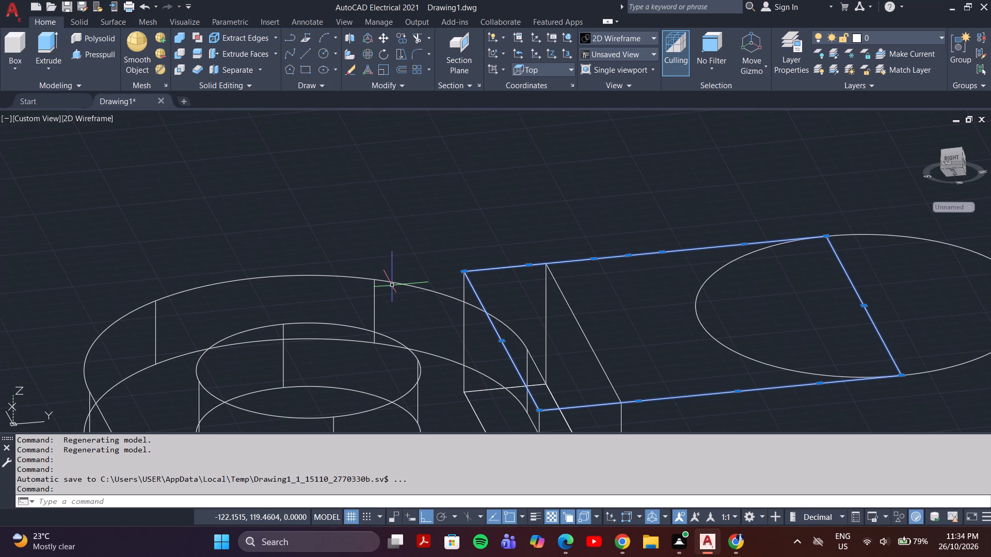
type("REG")
key("Return")
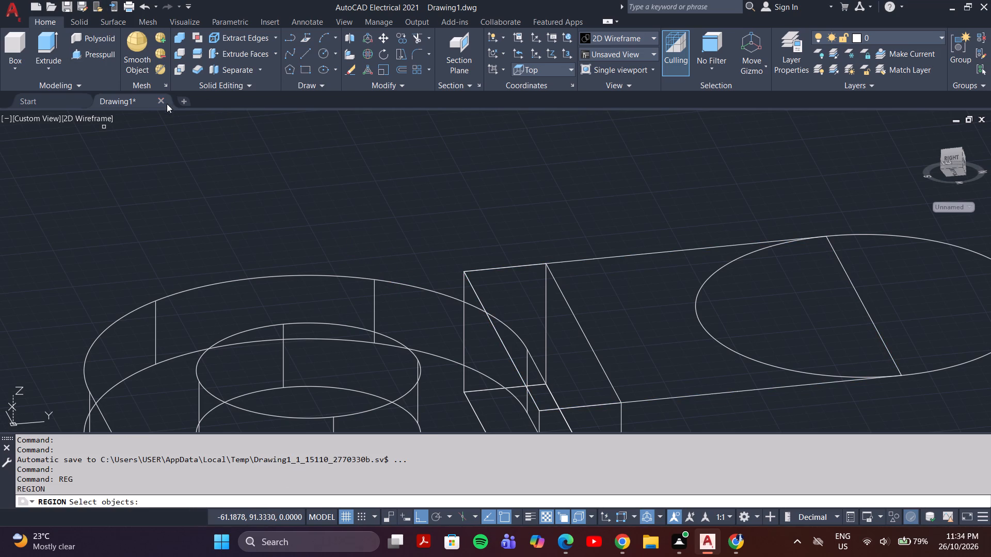
left_click(679, 239)
left_click(630, 294)
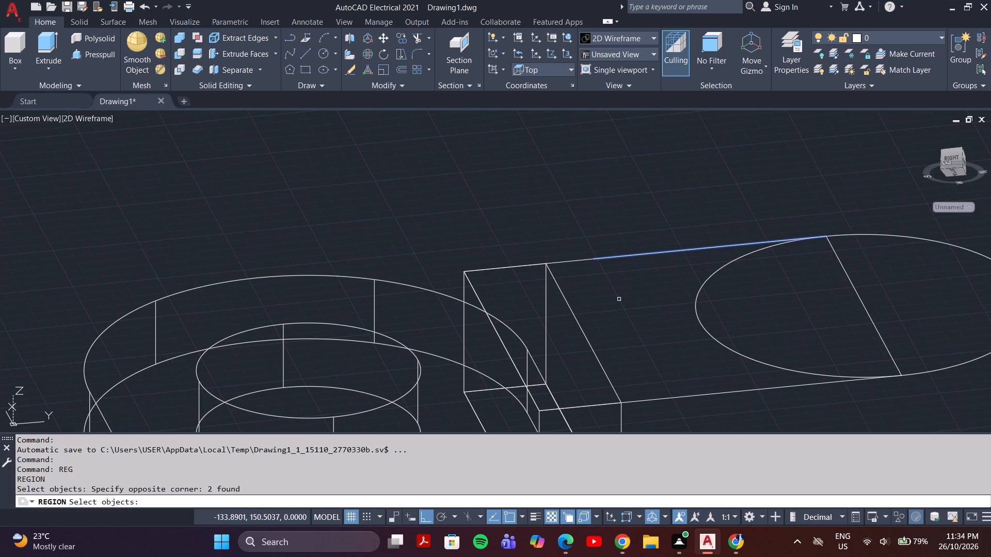
left_click(519, 254)
left_click(509, 277)
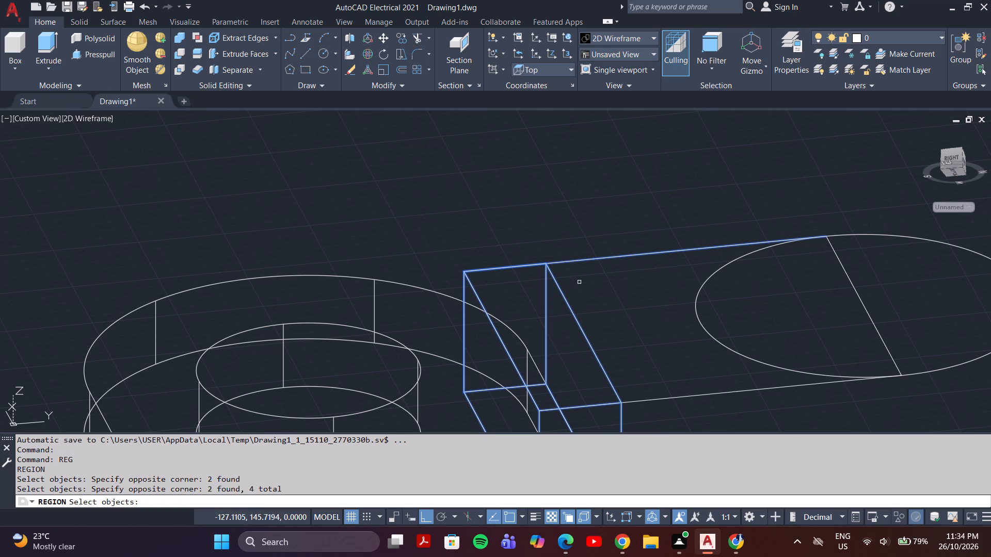
key("ctrl+z")
left_click(572, 262)
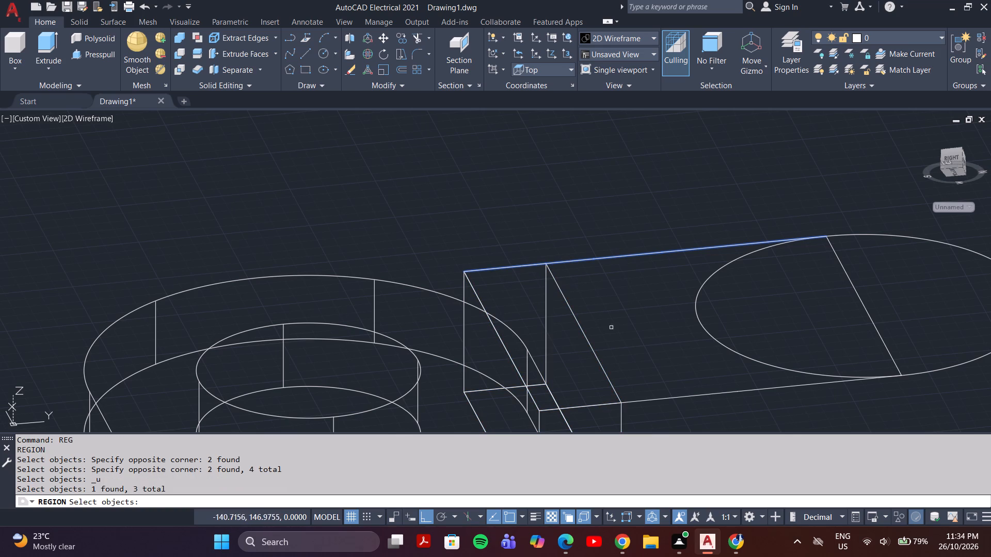
left_click(659, 397)
left_click(690, 404)
left_click(715, 404)
left_click(698, 389)
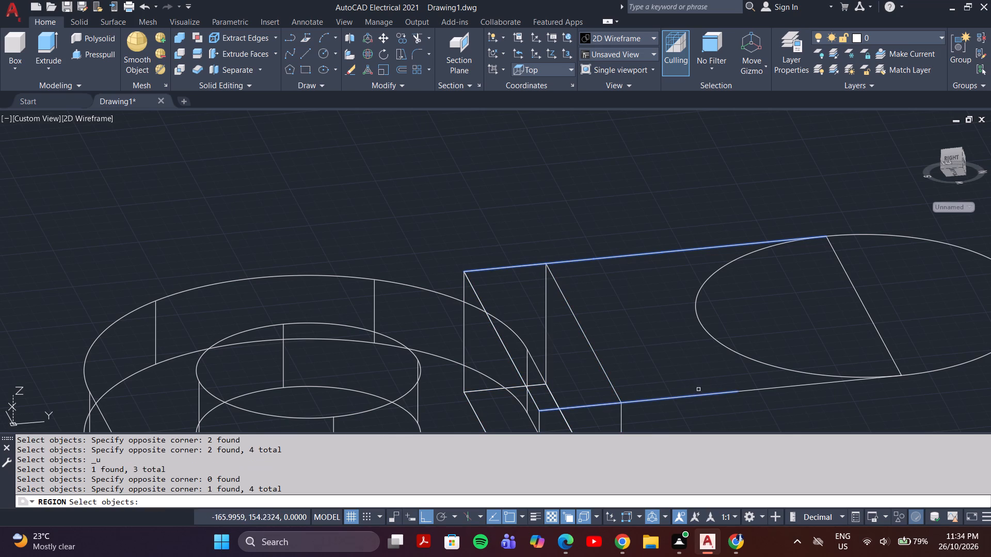
left_click(803, 405)
left_click(779, 384)
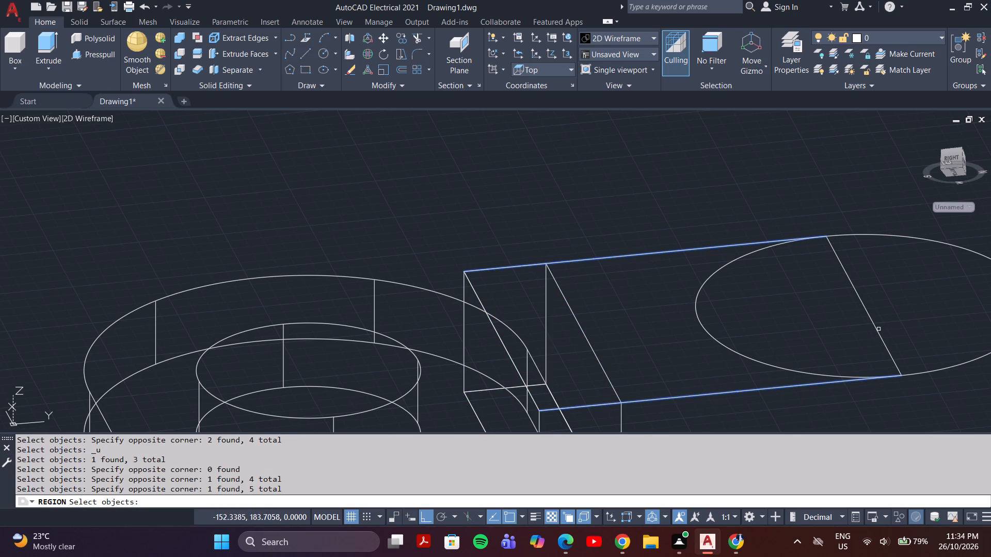
left_click(878, 329)
left_click(531, 393)
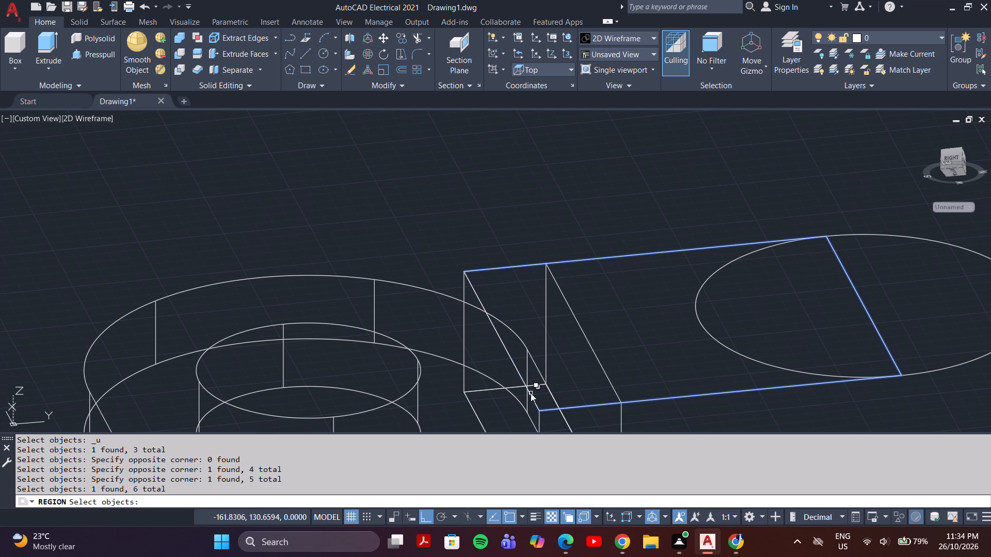
left_click(620, 439)
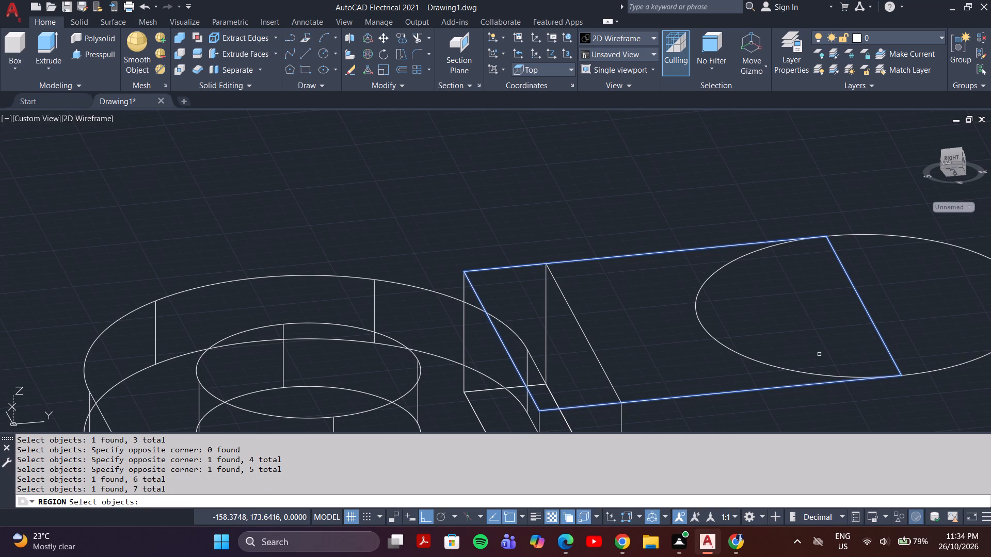
key("Return")
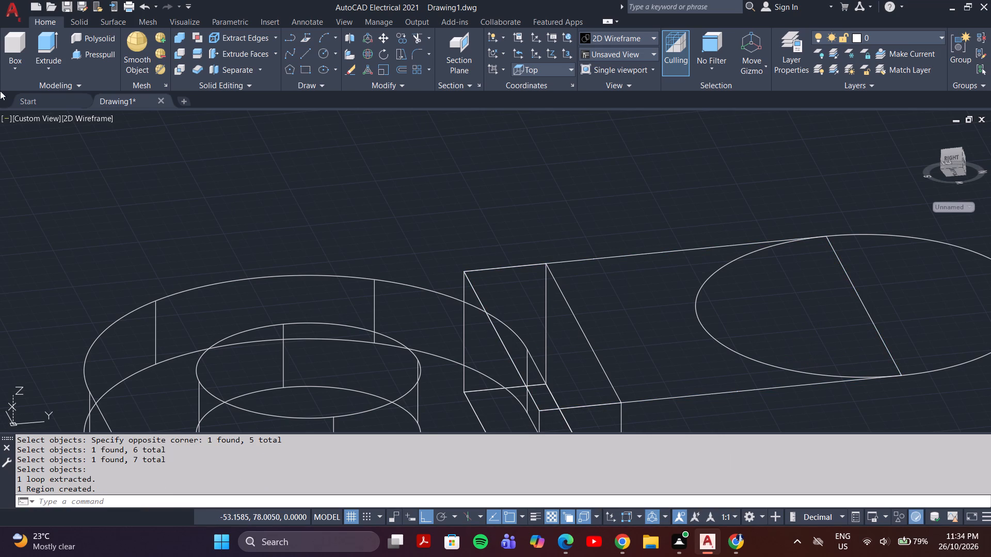
Extrude the rectangular region at the wall's top upward by 19 units.
left_click(52, 50)
left_click(682, 397)
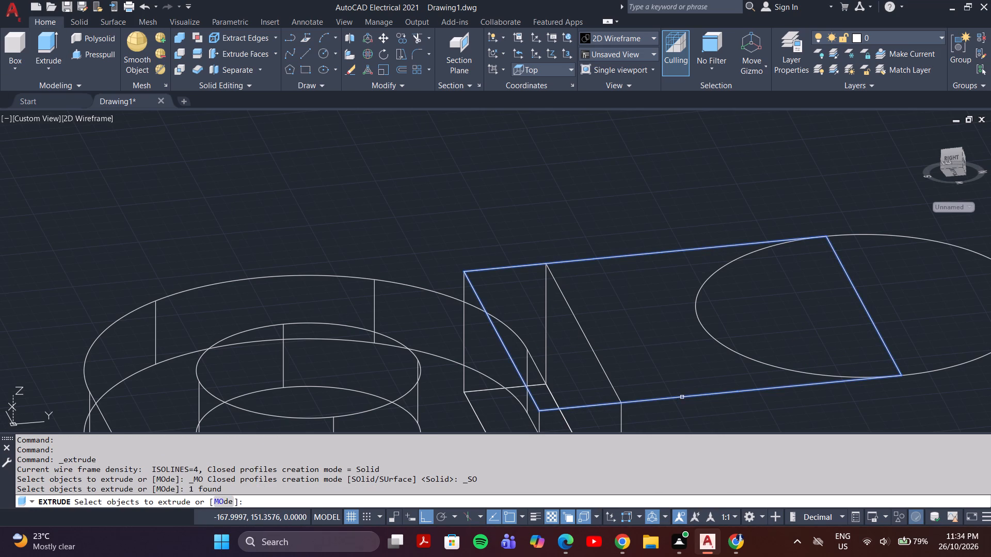
key("Return")
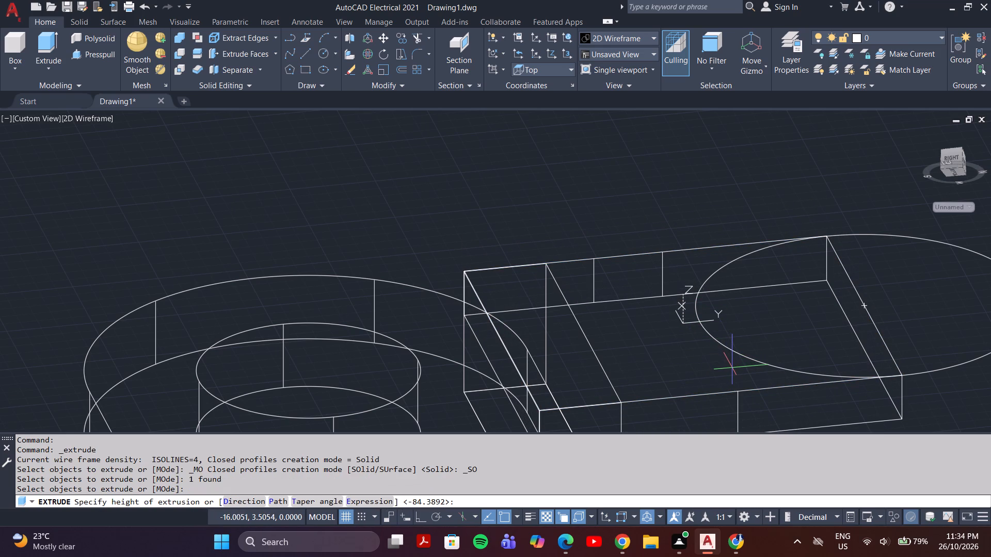
type("19")
key("Return")
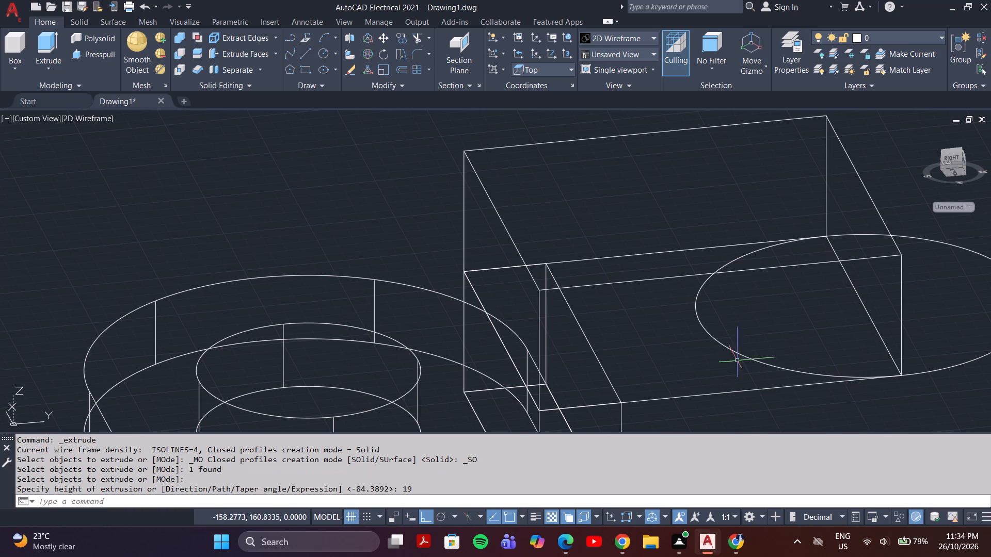
Extrude the circle at the block's outer end upward into a solid cylinder, setting its height freehand slightly above the block's top face.
scroll(777, 340, "down", 2)
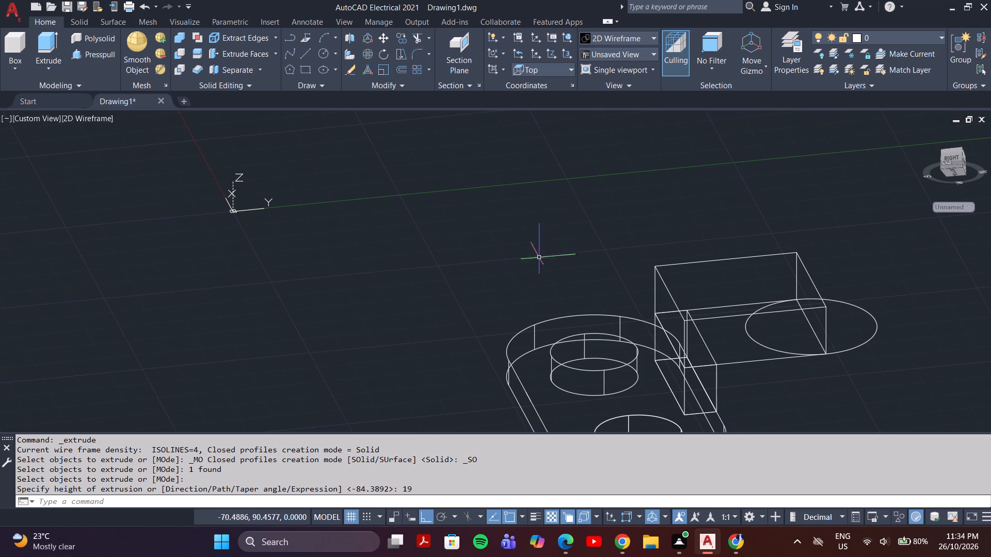
left_click(866, 341)
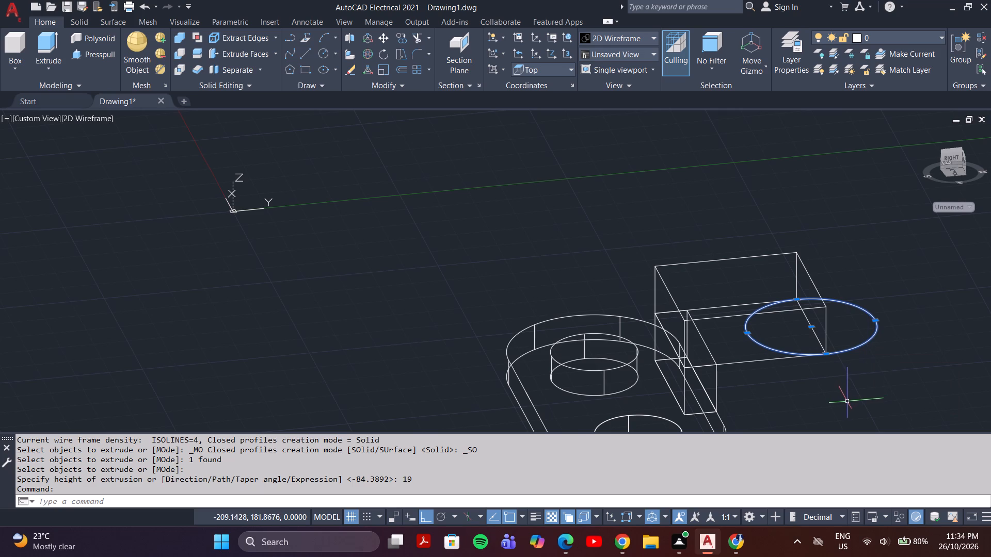
key("e")
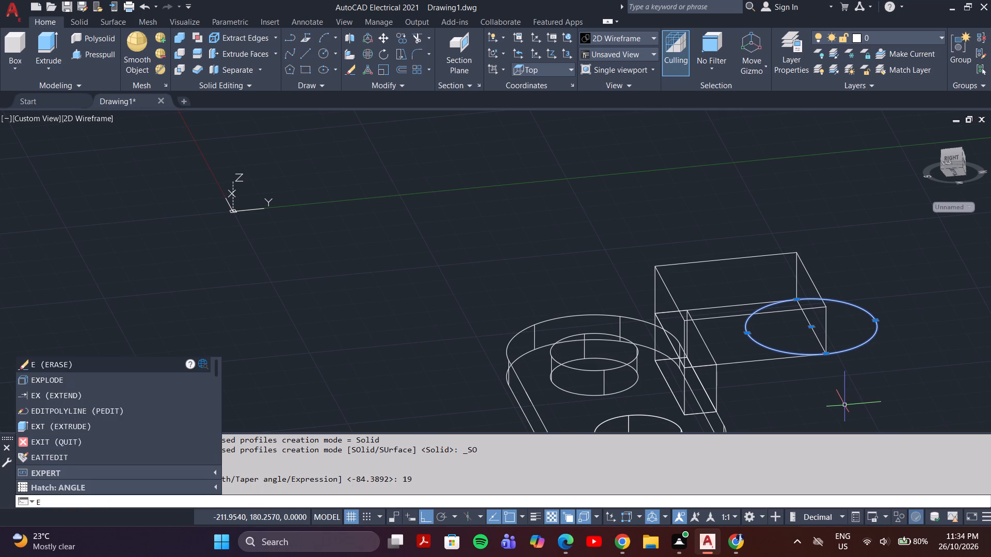
key("x")
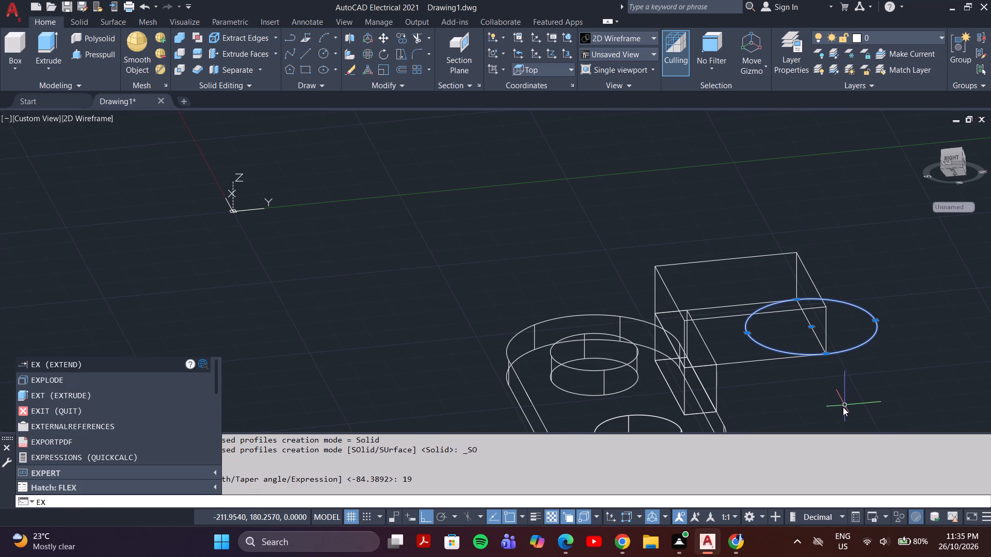
key("BackSpace")
key("BackSpace")
key("BackSpace")
key("BackSpace")
key("BackSpace")
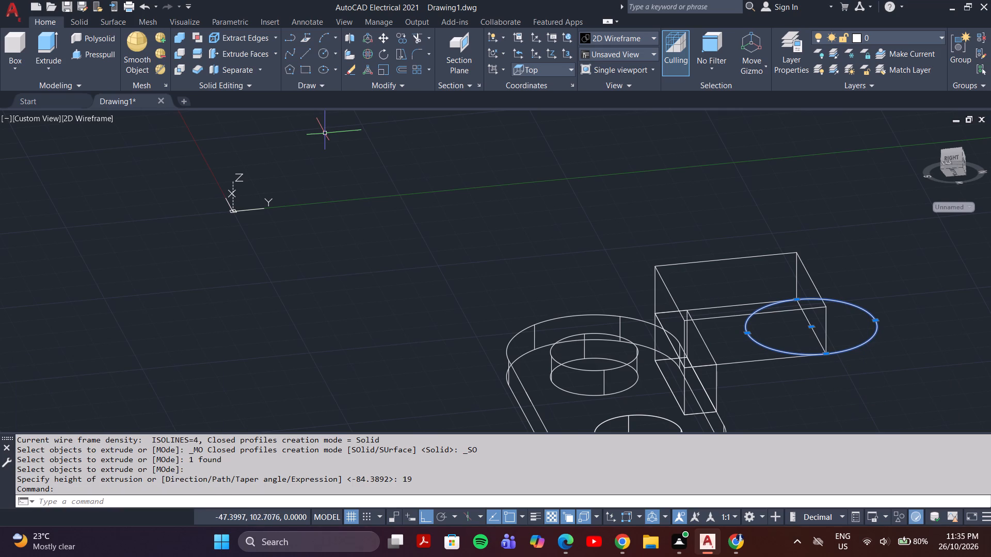
left_click(40, 36)
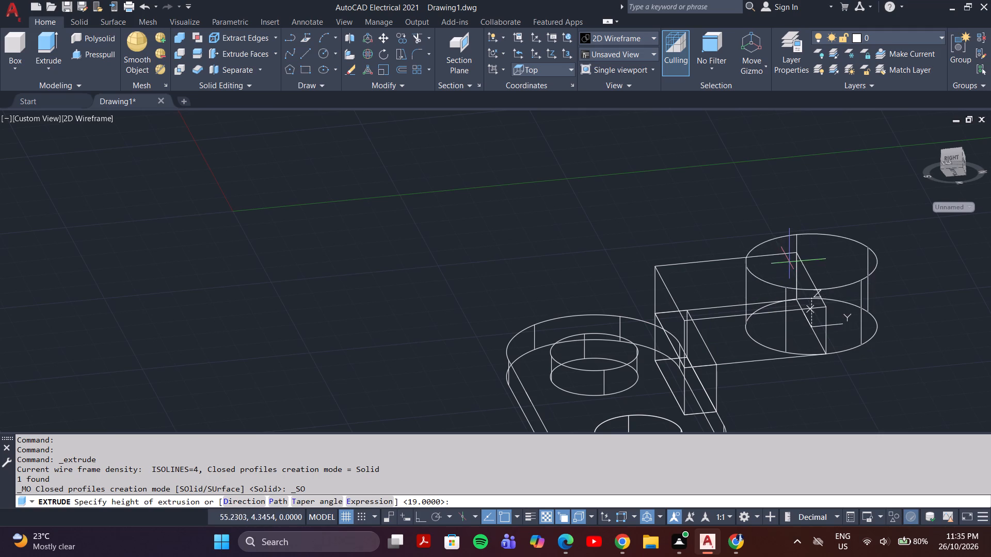
middle_click_drag(777, 251, 820, 268, "shift")
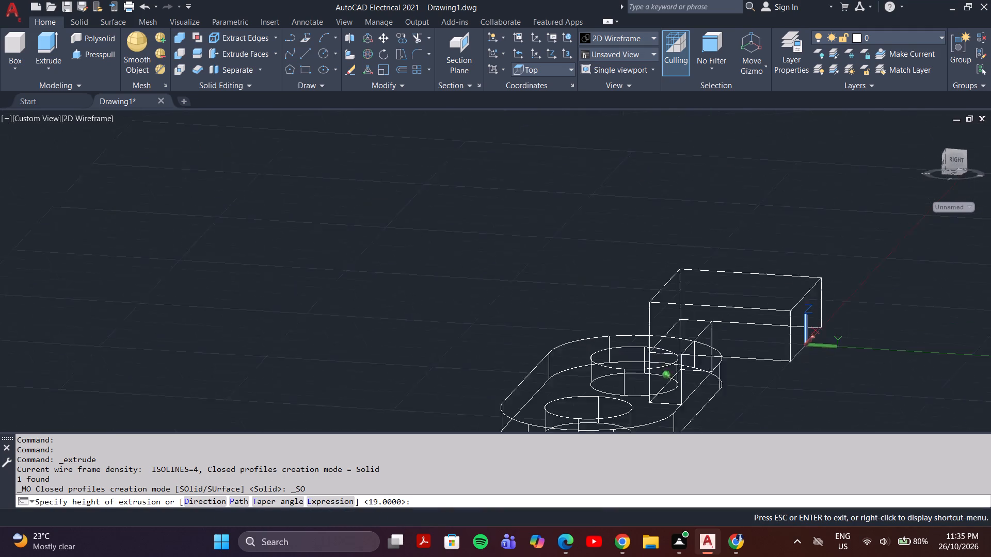
middle_click_drag(820, 268, 741, 225, "shift")
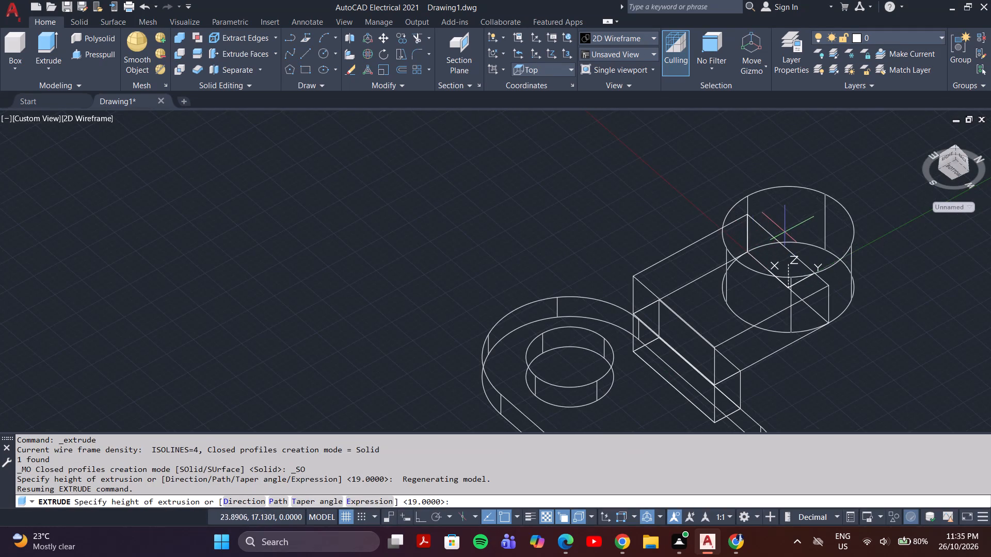
middle_click_drag(799, 243, 882, 264, "shift")
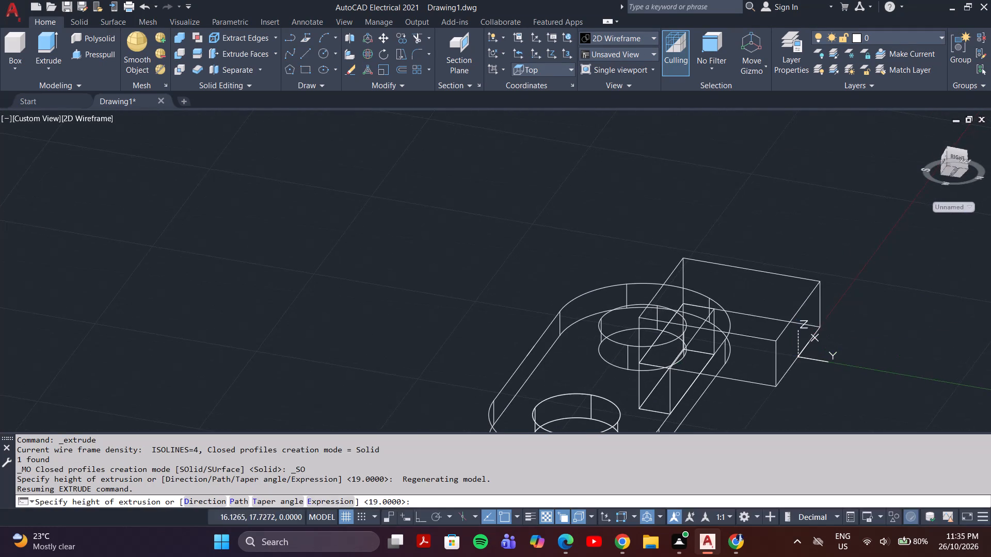
middle_click_drag(827, 310, 887, 316, "shift")
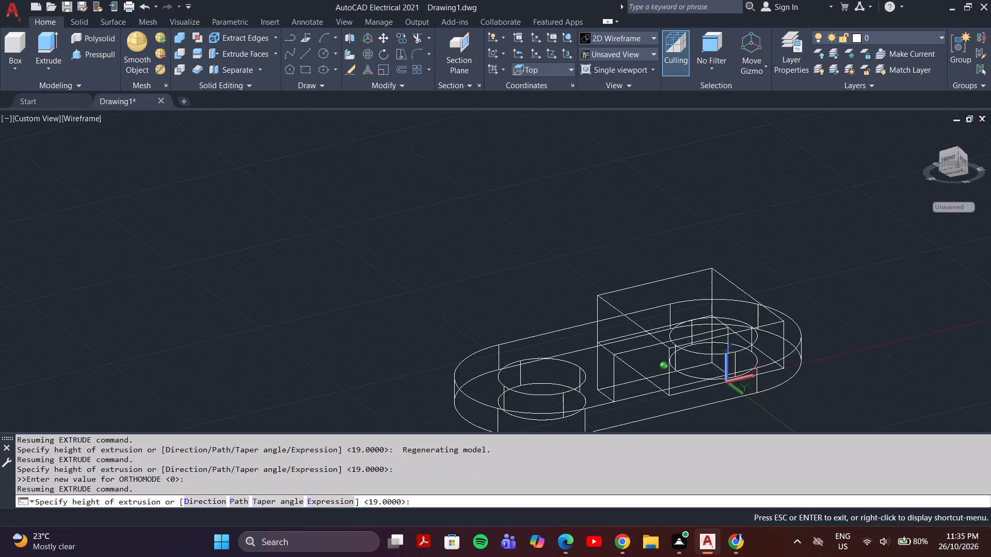
middle_click_drag(887, 316, 727, 289, "shift")
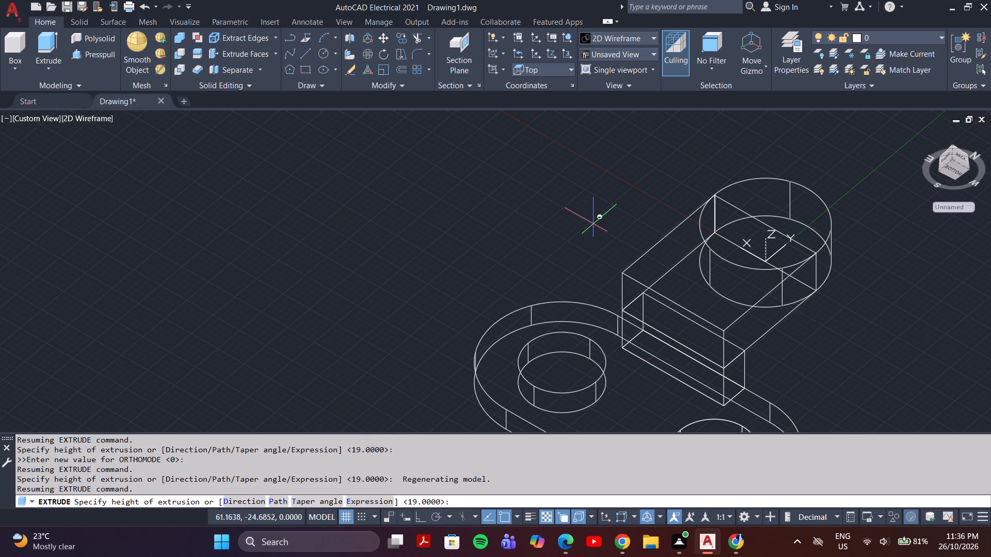
middle_click_drag(579, 213, 631, 217, "shift")
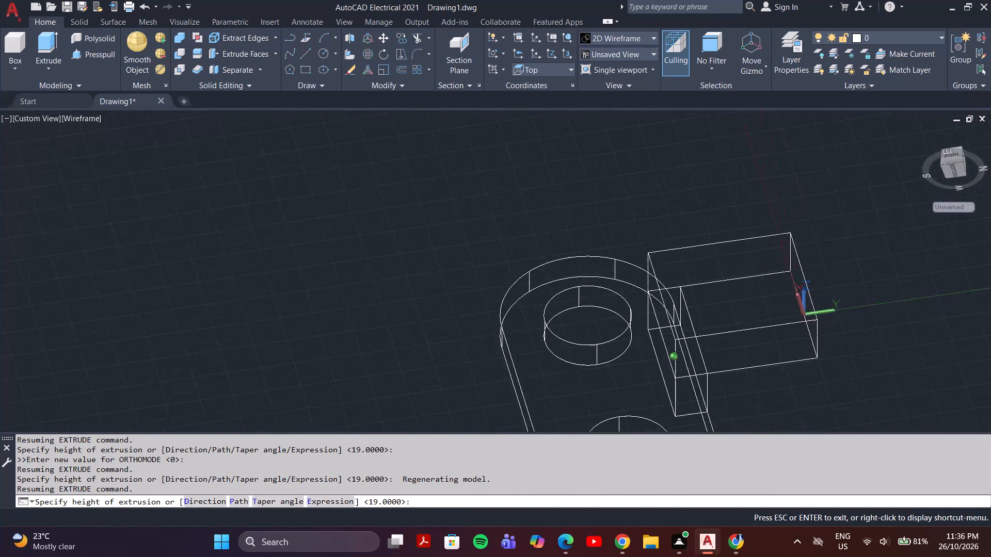
middle_click_drag(631, 217, 619, 233, "shift")
scroll(618, 237, "up", 1)
middle_click_drag(901, 259, 901, 234)
left_click(900, 224)
scroll(878, 307, "down", 1)
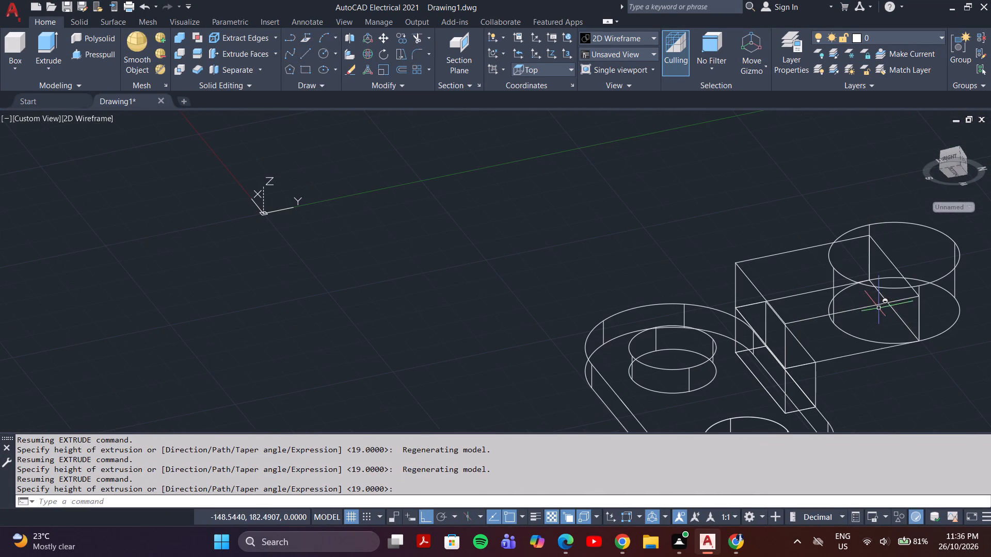
Examine the extruded block and cylinder in the Conceptual visual style from several angles and return to 2D Wireframe.
left_click(96, 120)
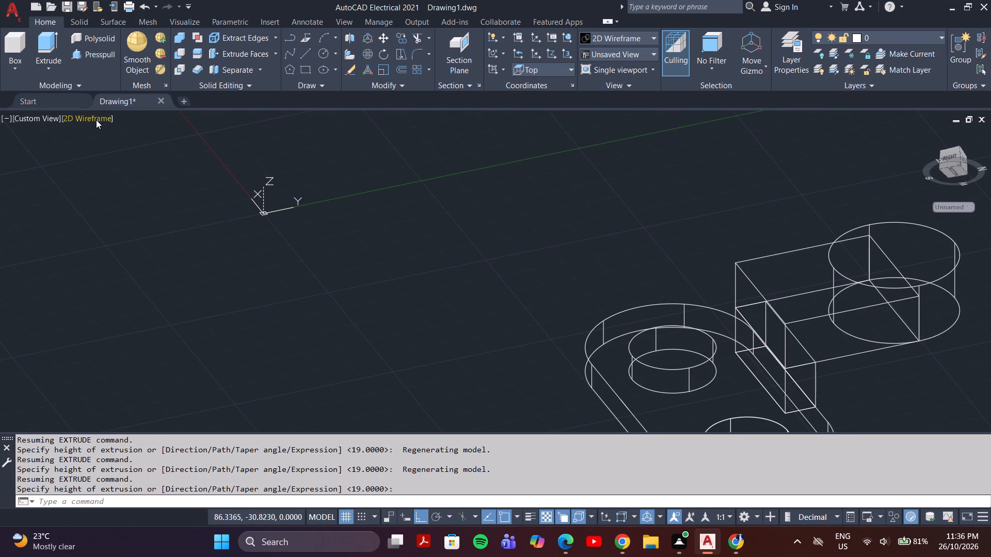
left_click(129, 162)
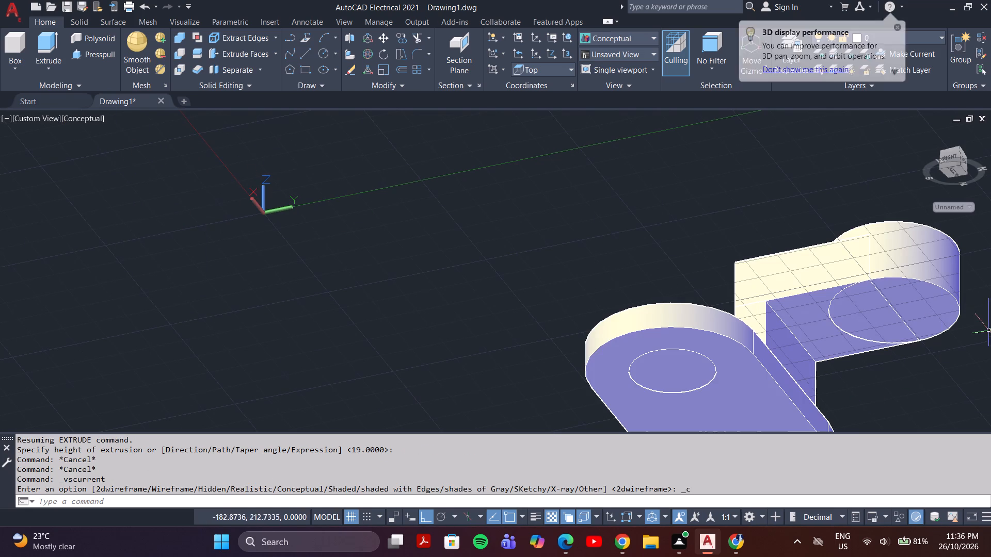
middle_click_drag(832, 300, 853, 353)
middle_click_drag(766, 303, 794, 377, "shift")
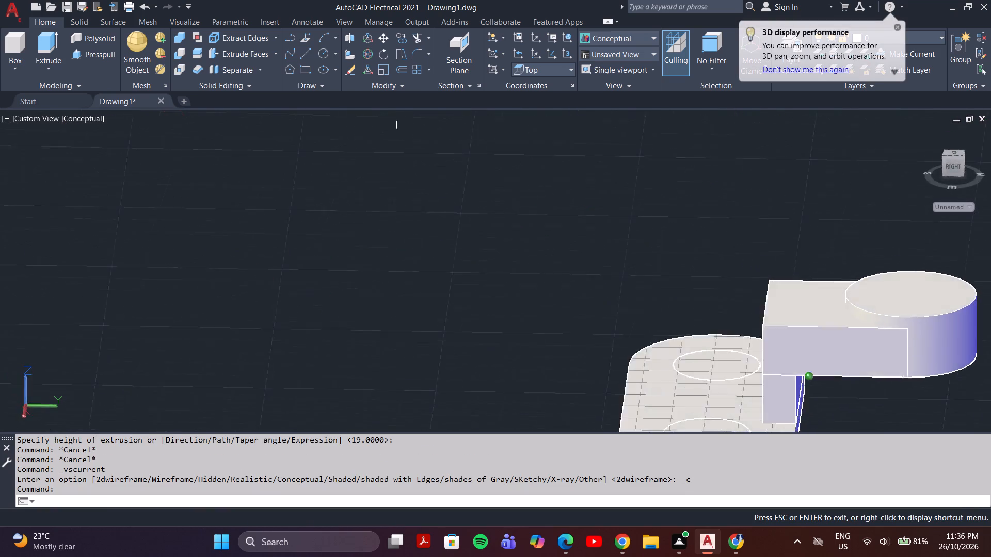
middle_click_drag(794, 377, 849, 381, "shift")
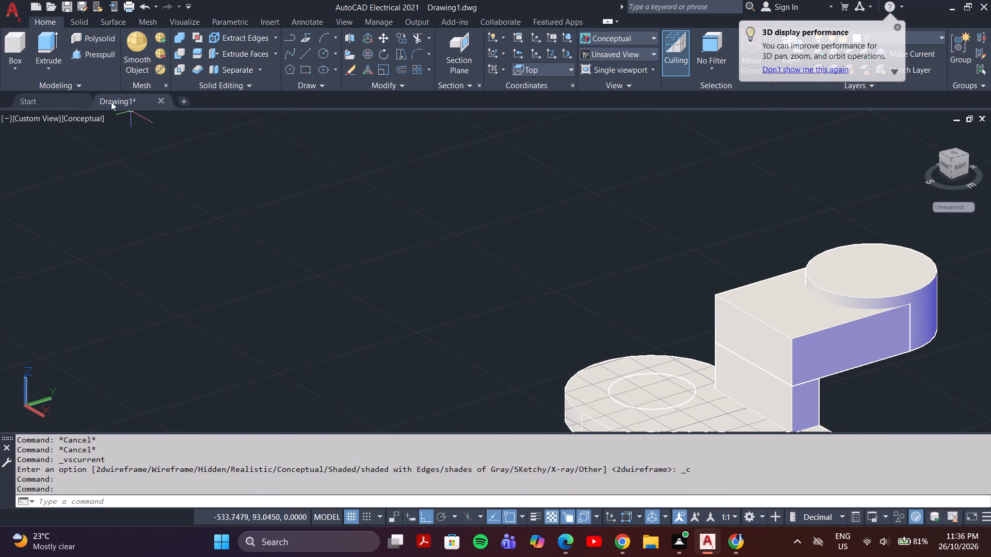
left_click(89, 116)
left_click(82, 122)
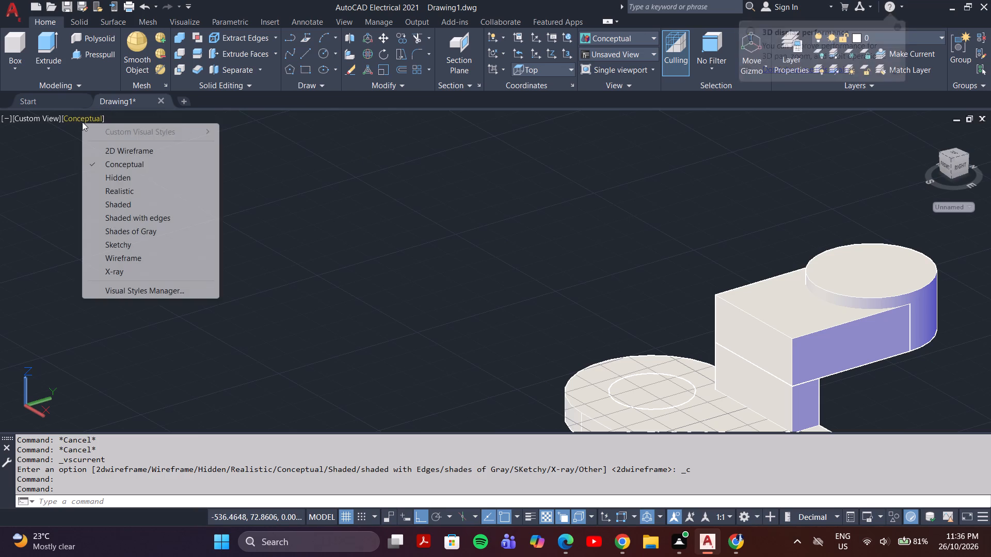
left_click(132, 151)
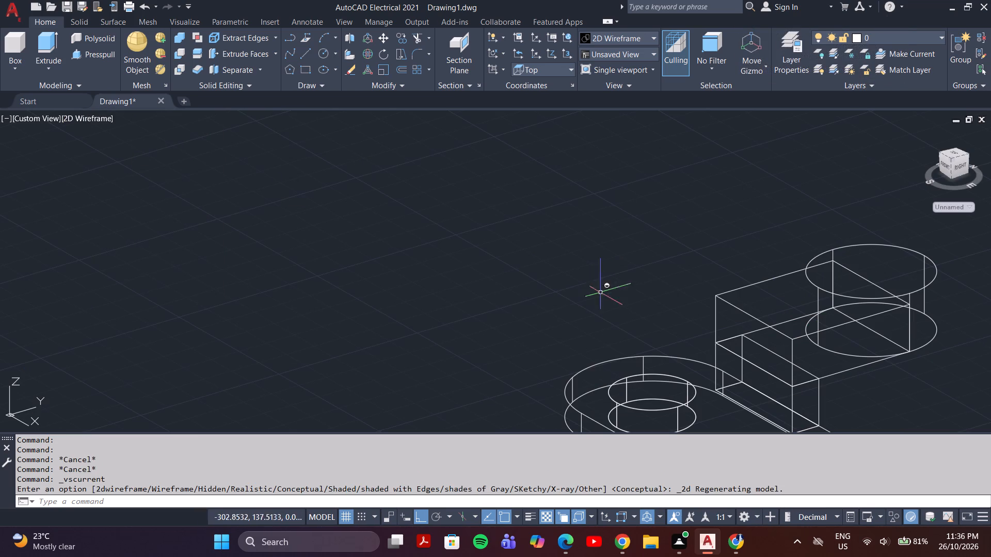
middle_click_drag(670, 296, 682, 353, "shift")
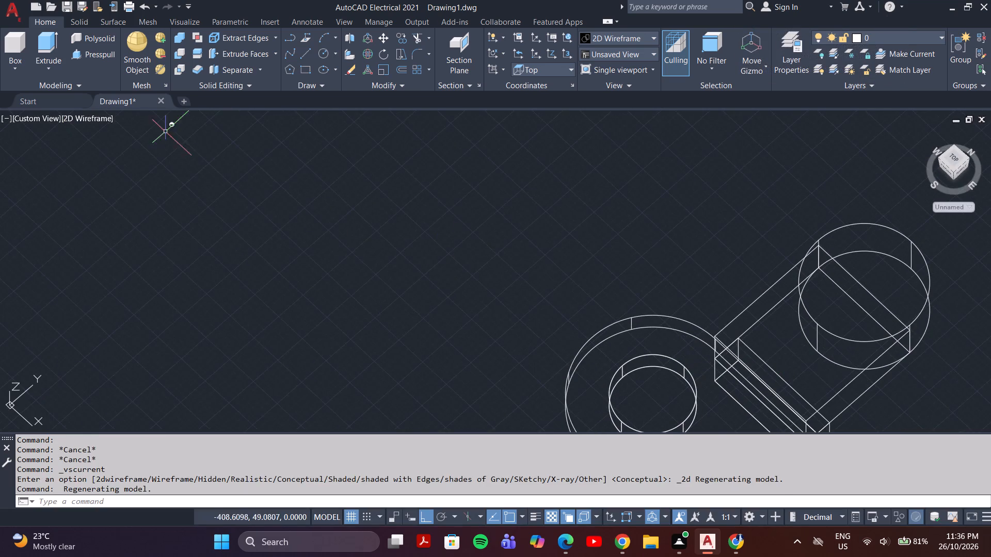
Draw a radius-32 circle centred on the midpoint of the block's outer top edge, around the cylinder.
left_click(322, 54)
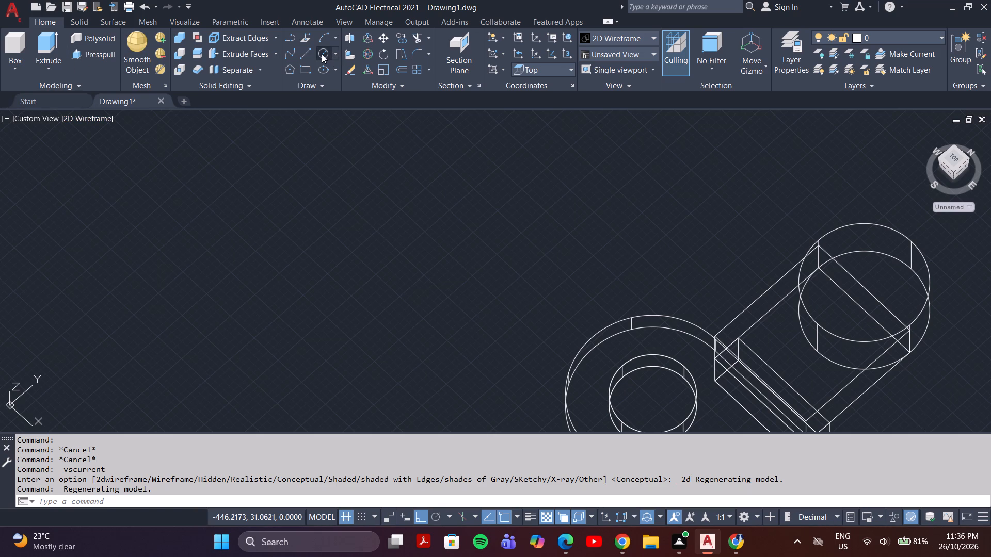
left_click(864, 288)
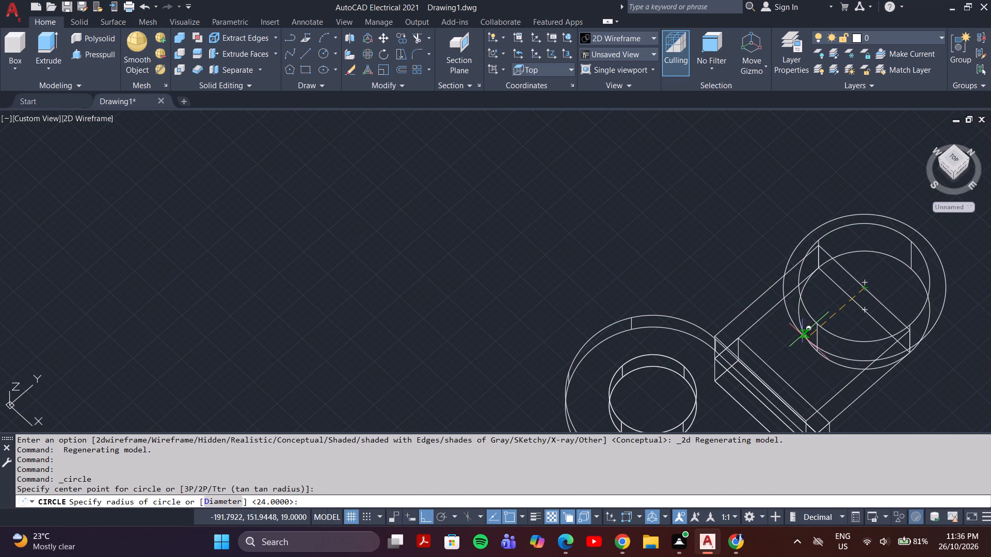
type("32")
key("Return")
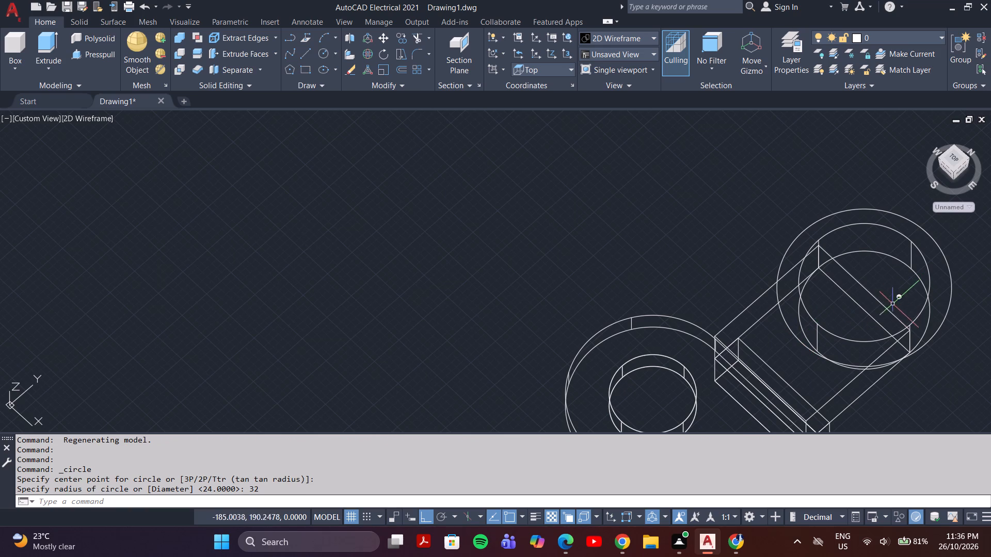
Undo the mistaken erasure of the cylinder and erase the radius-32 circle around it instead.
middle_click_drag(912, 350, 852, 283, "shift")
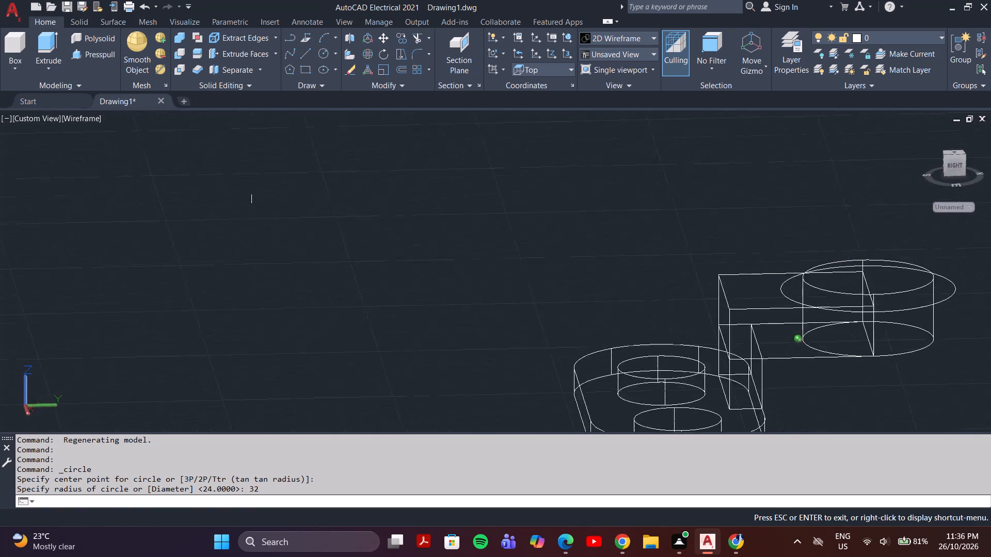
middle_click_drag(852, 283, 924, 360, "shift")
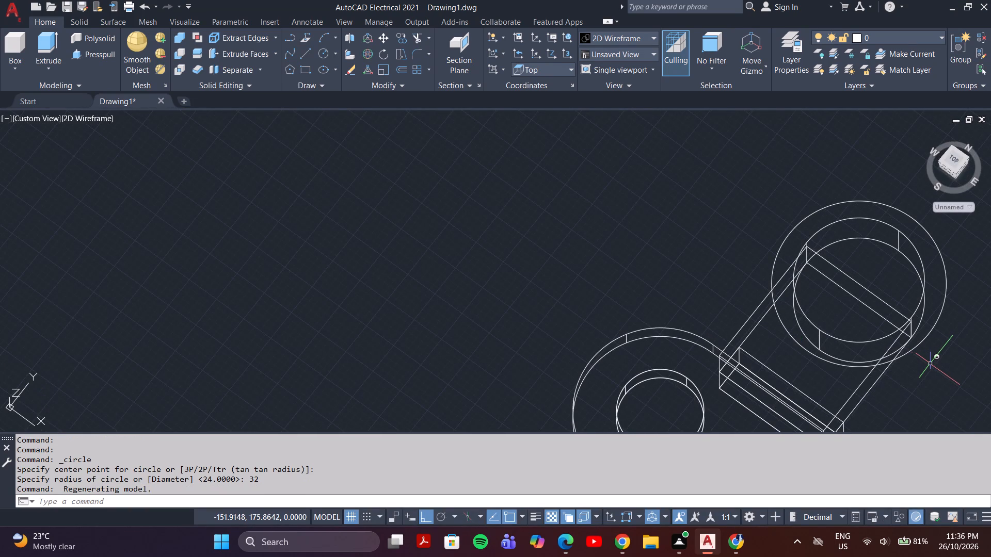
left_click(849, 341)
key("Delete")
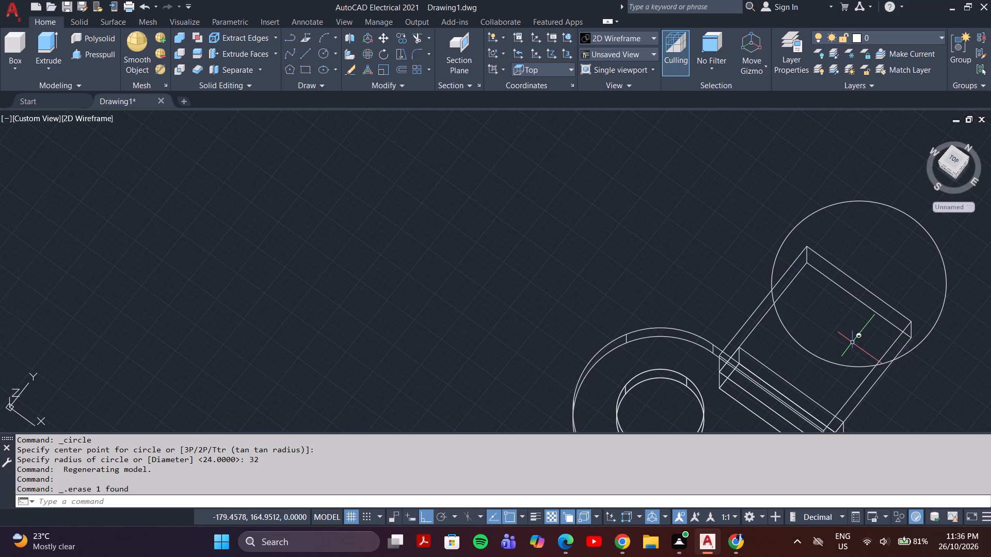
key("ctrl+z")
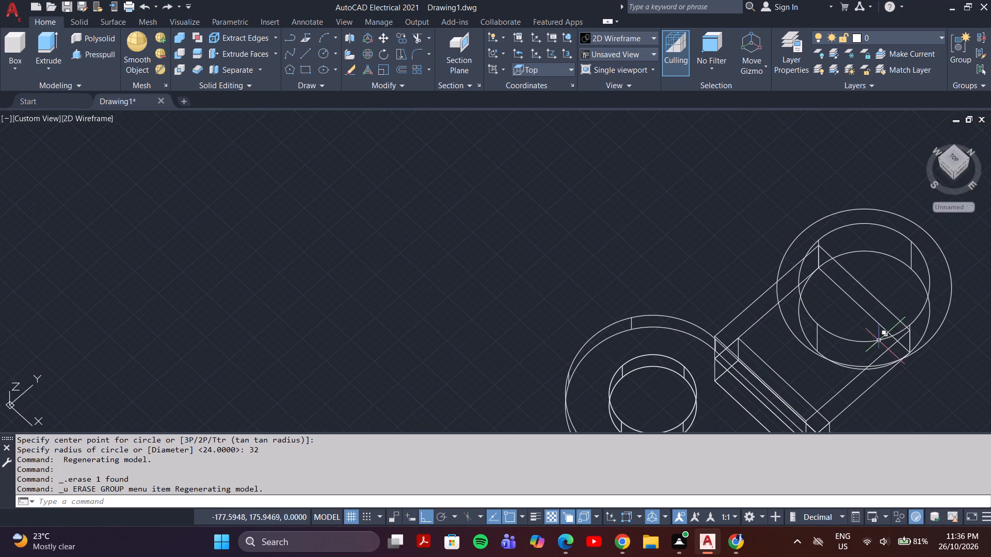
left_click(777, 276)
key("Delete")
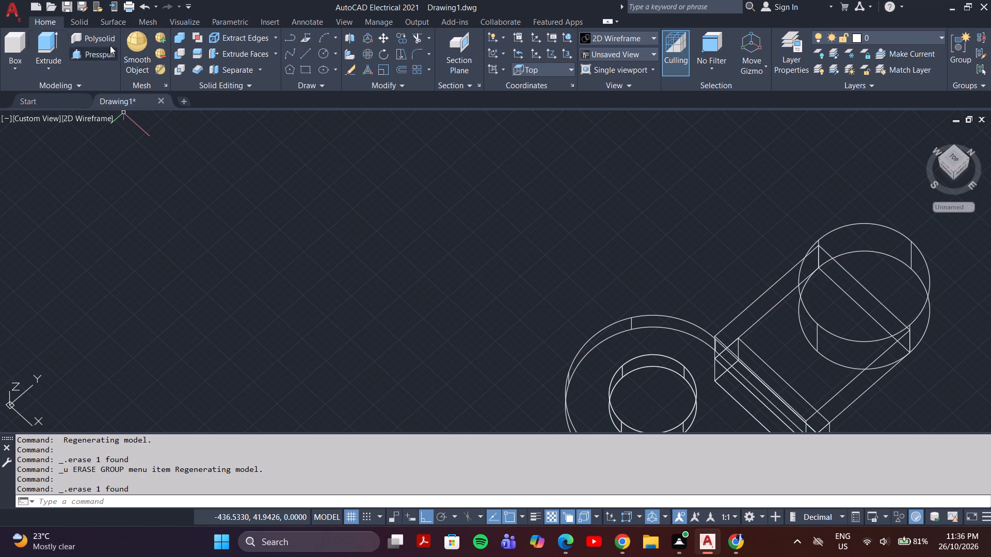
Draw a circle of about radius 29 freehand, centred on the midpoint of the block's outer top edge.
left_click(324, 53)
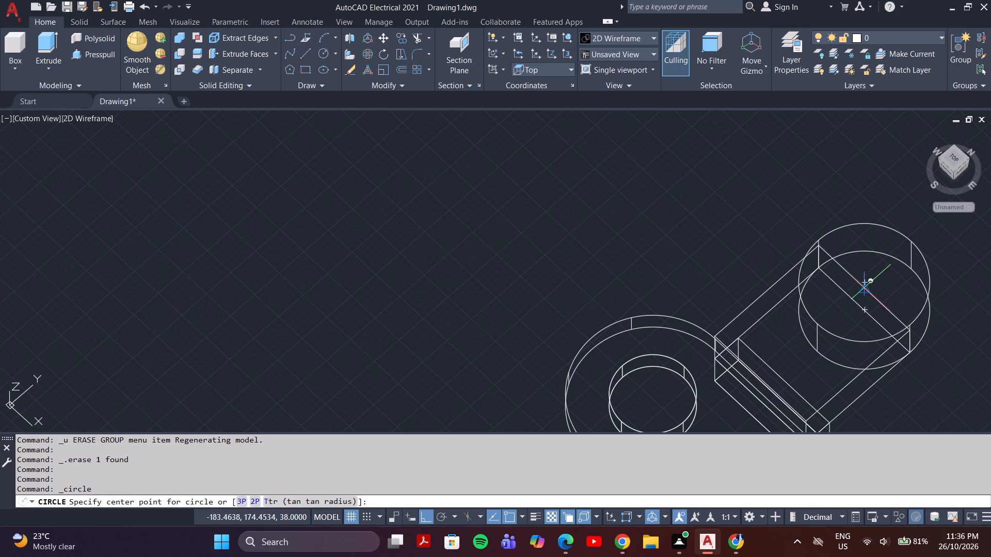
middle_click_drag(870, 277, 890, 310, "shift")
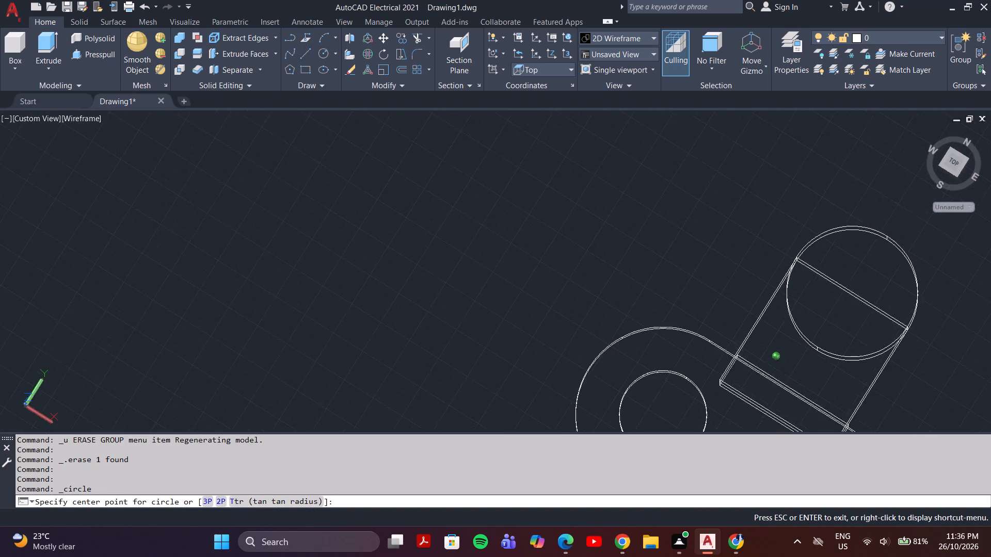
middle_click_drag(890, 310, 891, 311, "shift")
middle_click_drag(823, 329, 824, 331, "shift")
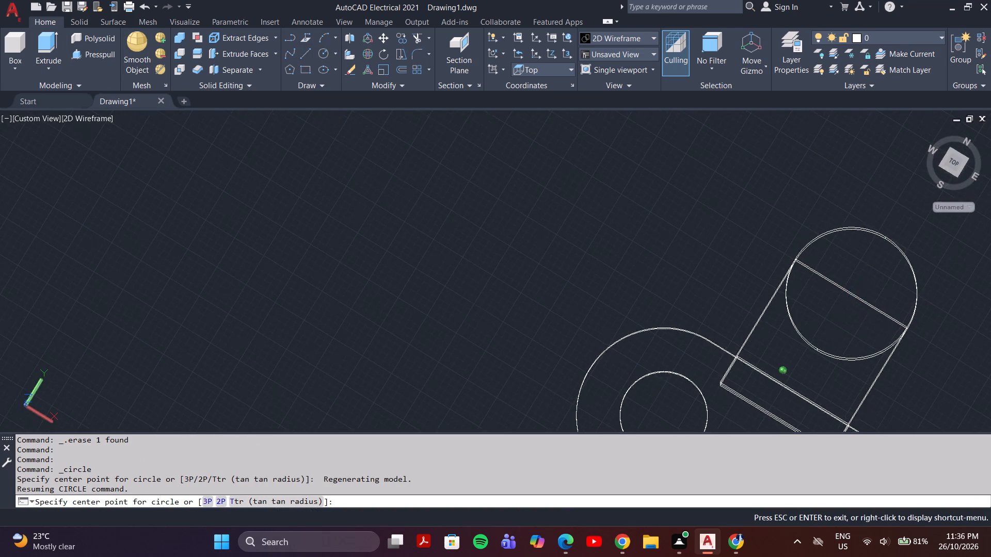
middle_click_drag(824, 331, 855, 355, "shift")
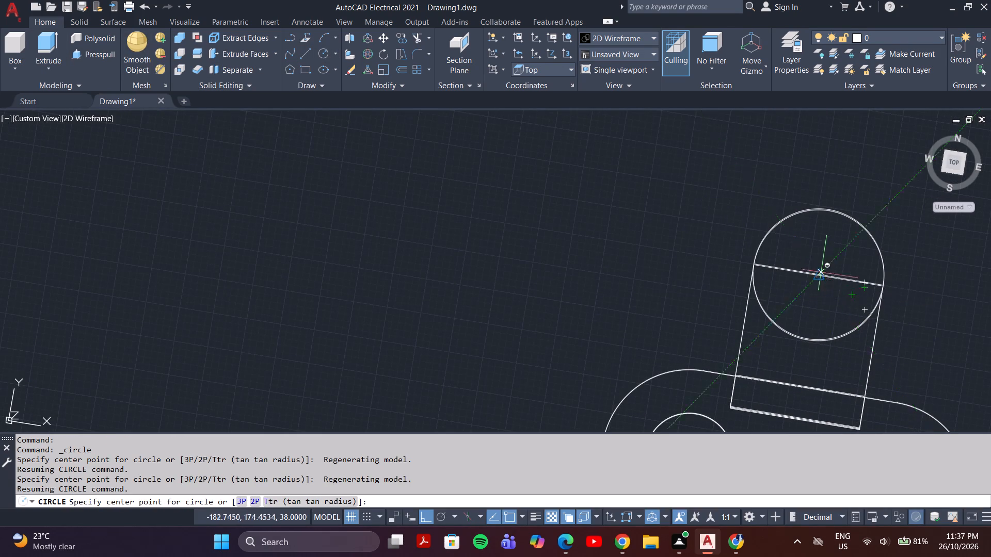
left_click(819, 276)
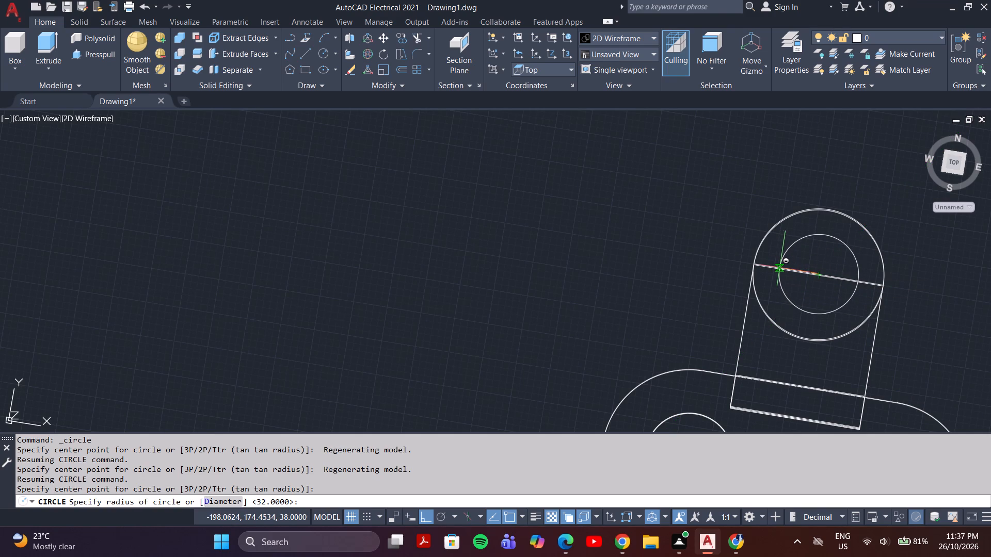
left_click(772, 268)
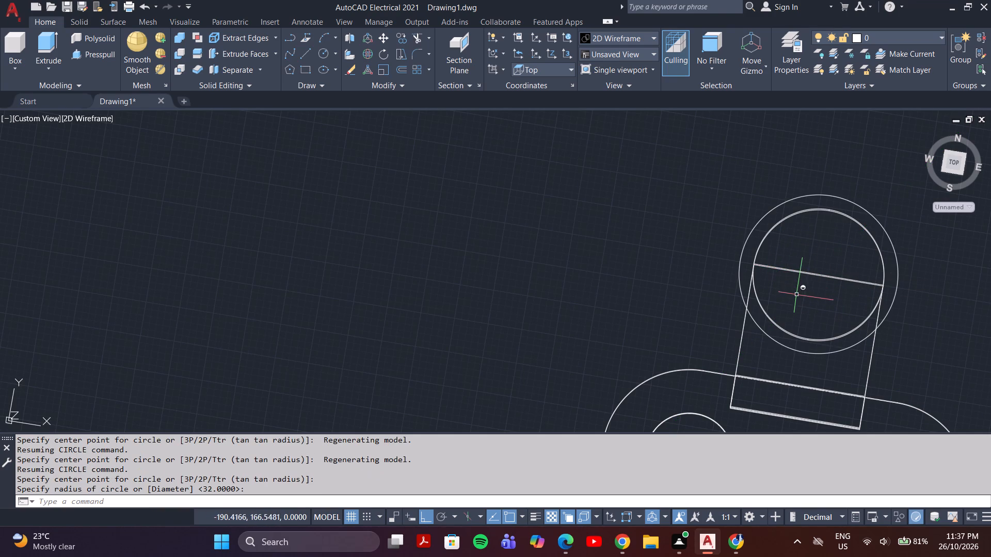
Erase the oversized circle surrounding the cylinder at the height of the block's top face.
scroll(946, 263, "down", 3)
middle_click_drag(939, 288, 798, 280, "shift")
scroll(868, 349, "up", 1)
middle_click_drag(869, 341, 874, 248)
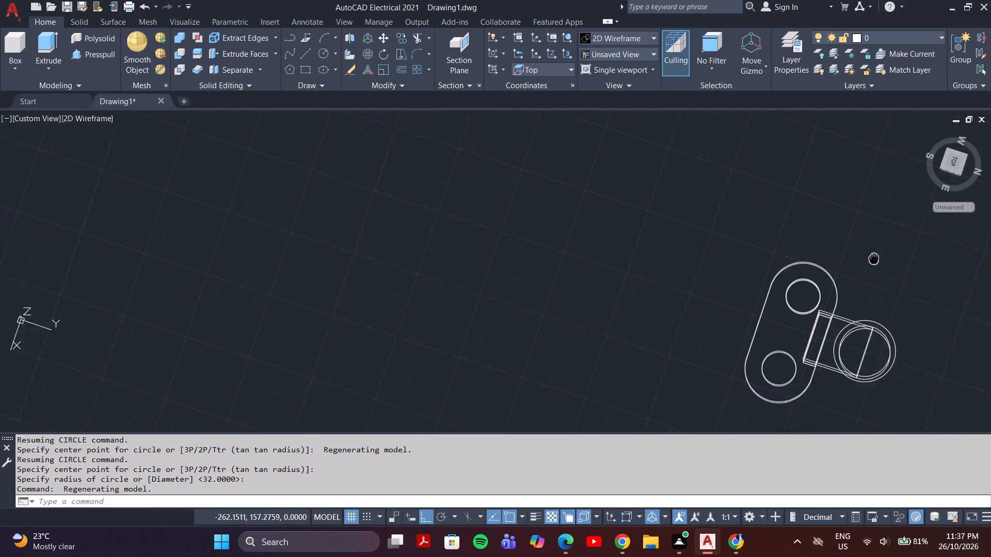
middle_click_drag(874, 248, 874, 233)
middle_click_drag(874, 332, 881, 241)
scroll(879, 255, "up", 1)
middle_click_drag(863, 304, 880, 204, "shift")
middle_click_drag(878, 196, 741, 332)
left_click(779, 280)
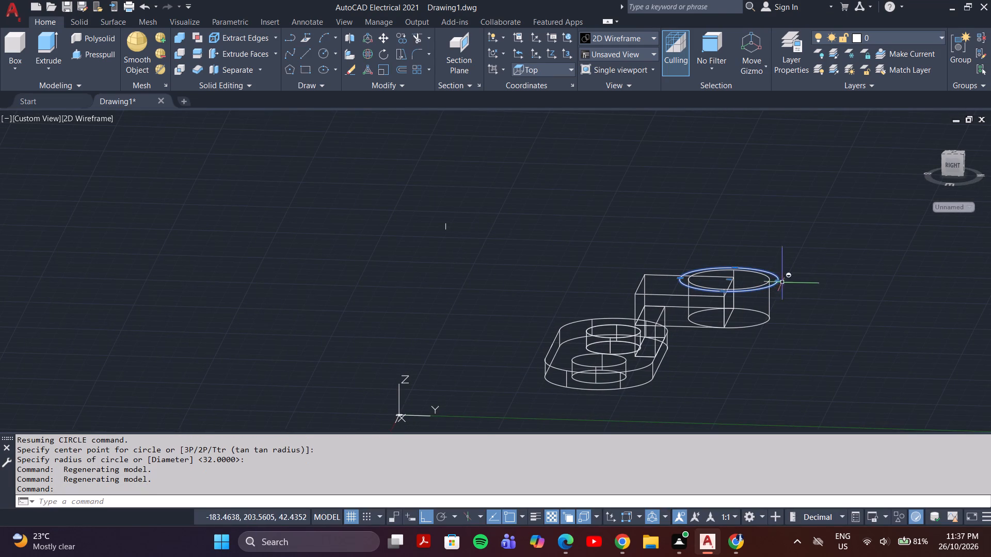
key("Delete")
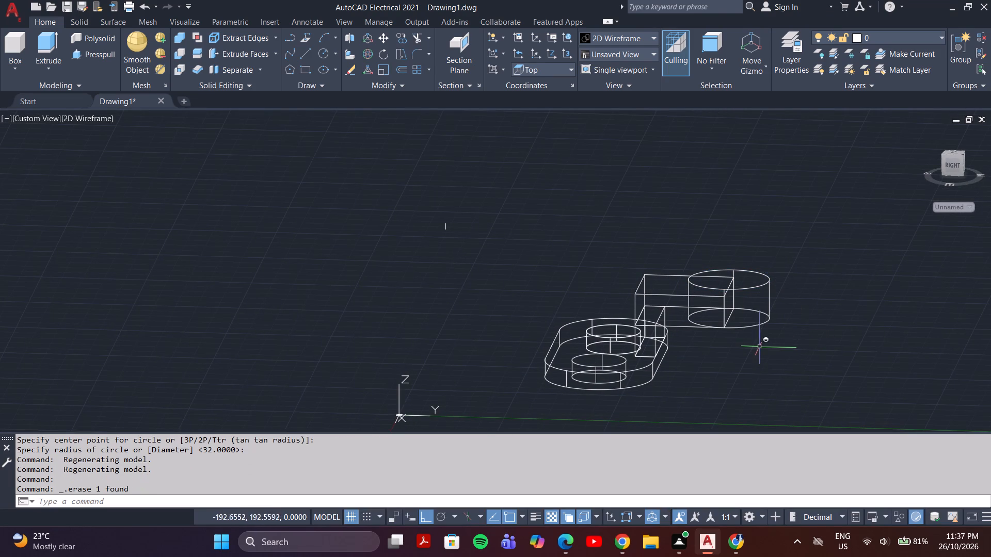
Draw a circle of about radius 15 freehand, centred on the midpoint of the block's outer bottom edge, inside the cylinder's base.
scroll(736, 346, "up", 1, "shift")
middle_click_drag(736, 346, 686, 359, "shift")
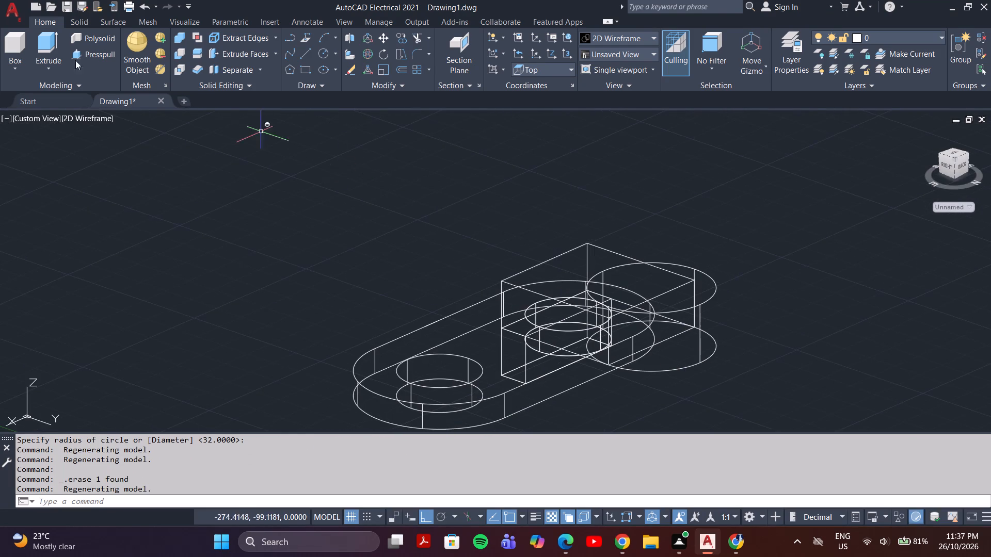
left_click(321, 52)
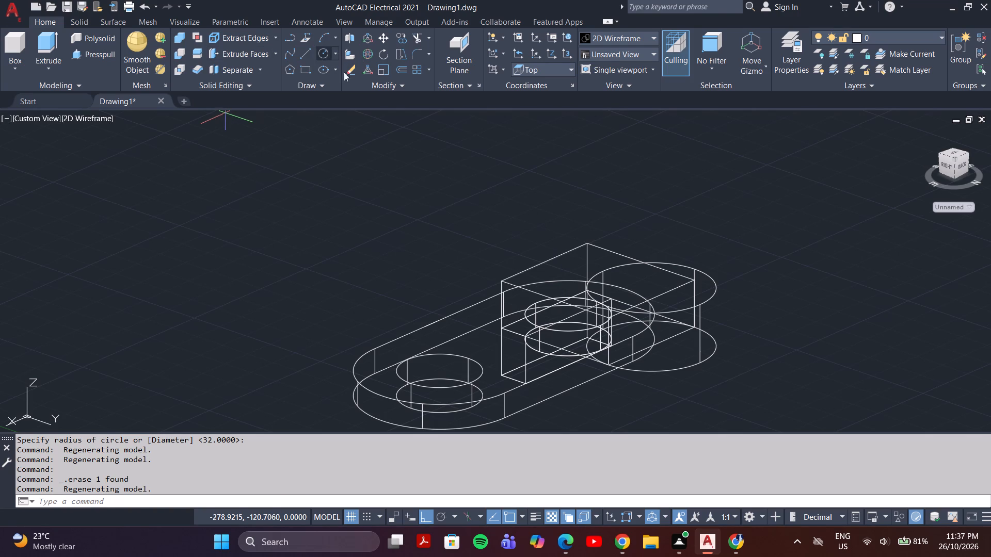
middle_click_drag(629, 346, 660, 358, "shift")
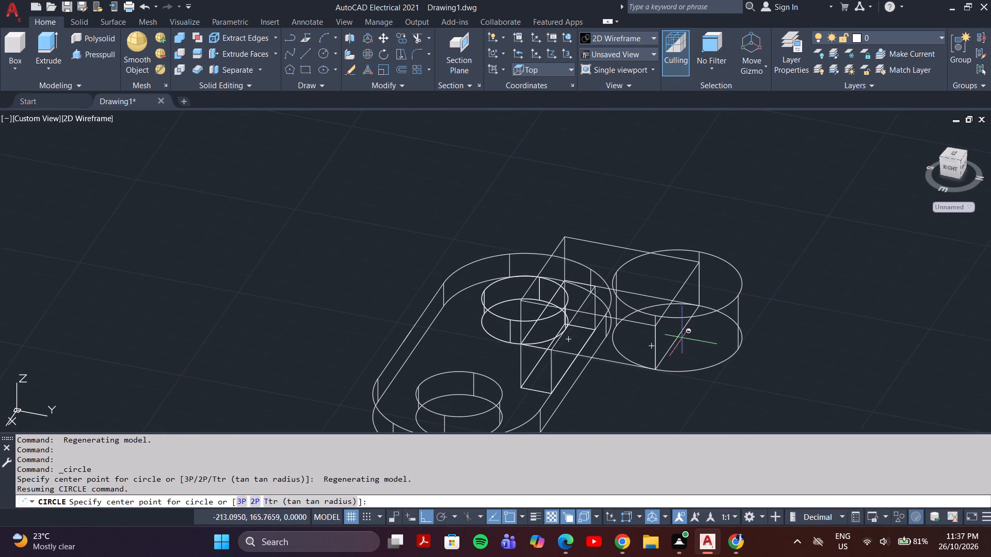
scroll(674, 339, "up", 3)
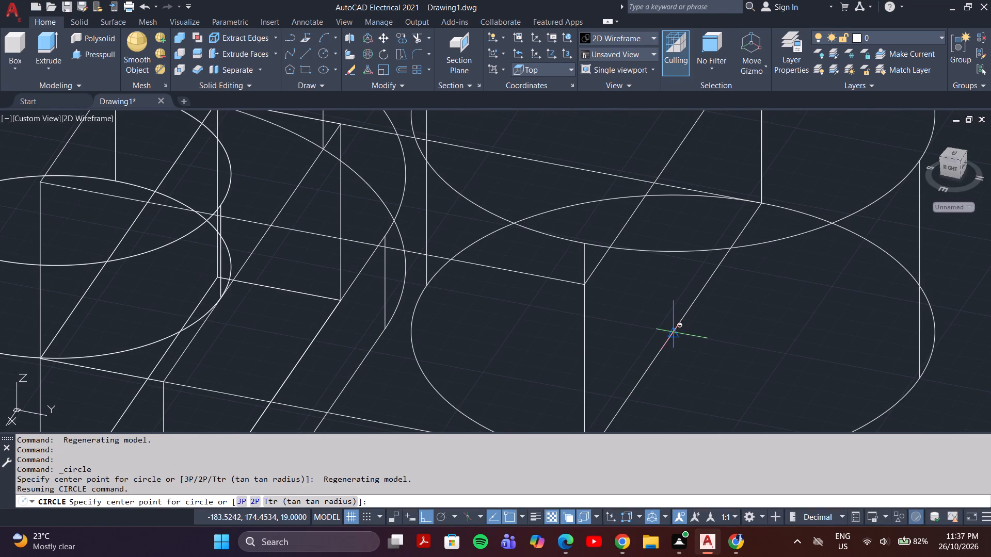
left_click(674, 332)
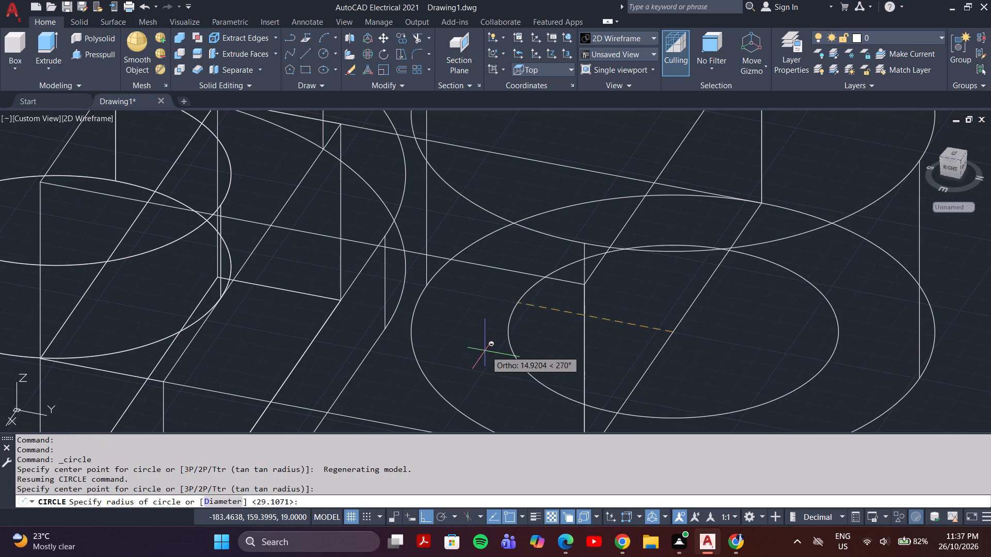
left_click(483, 352)
scroll(494, 356, "down", 2)
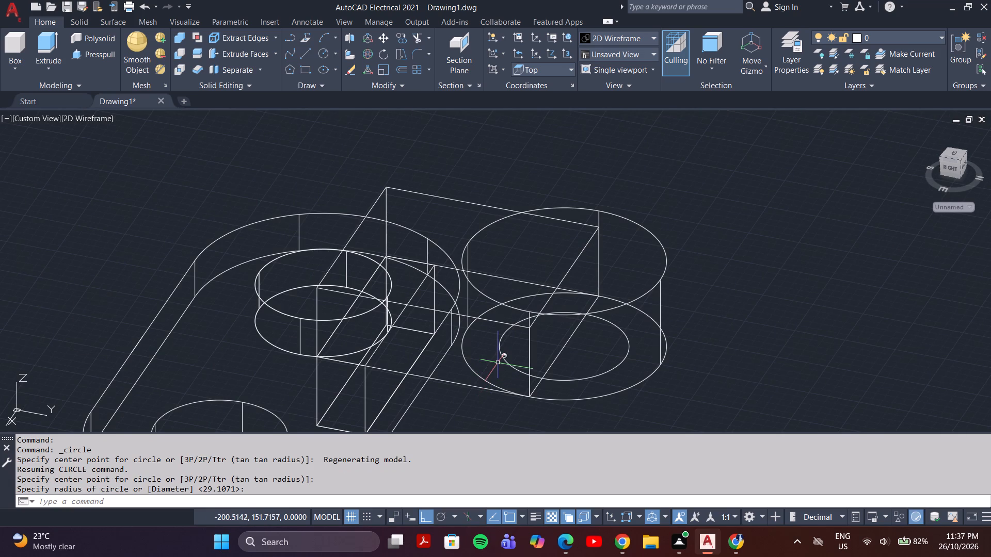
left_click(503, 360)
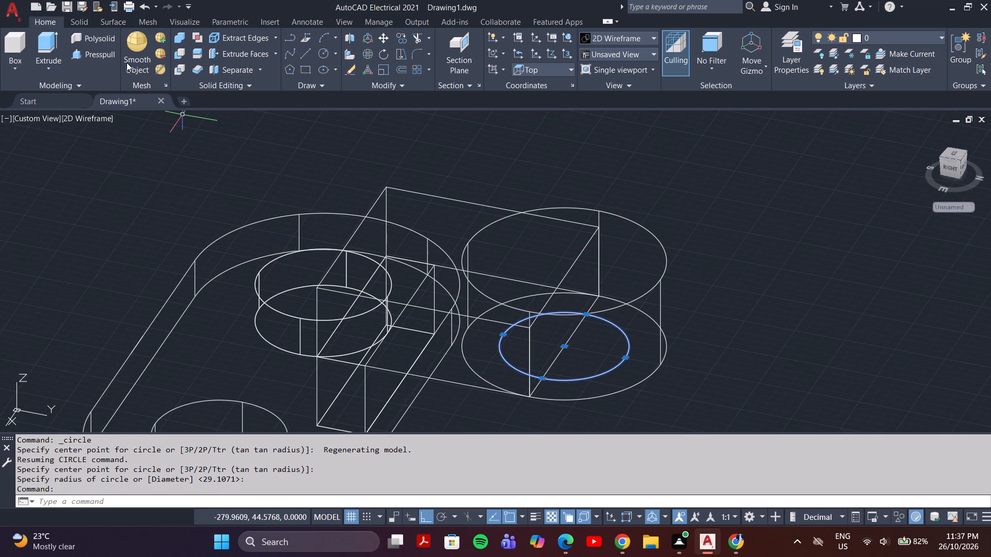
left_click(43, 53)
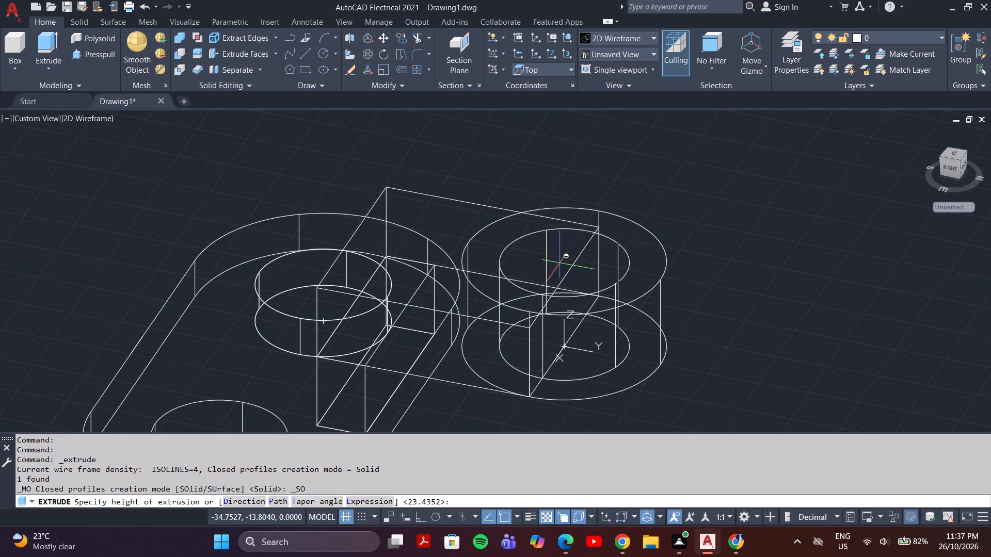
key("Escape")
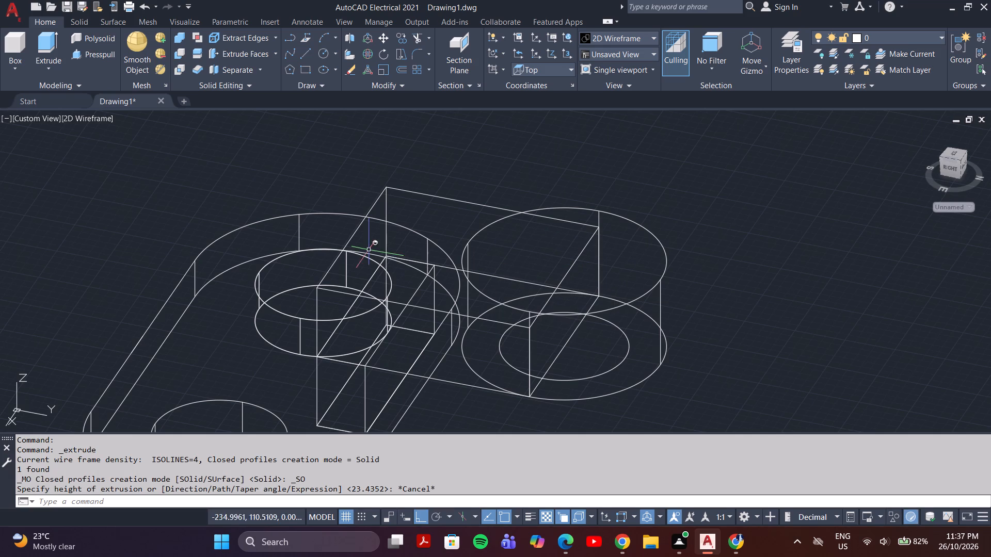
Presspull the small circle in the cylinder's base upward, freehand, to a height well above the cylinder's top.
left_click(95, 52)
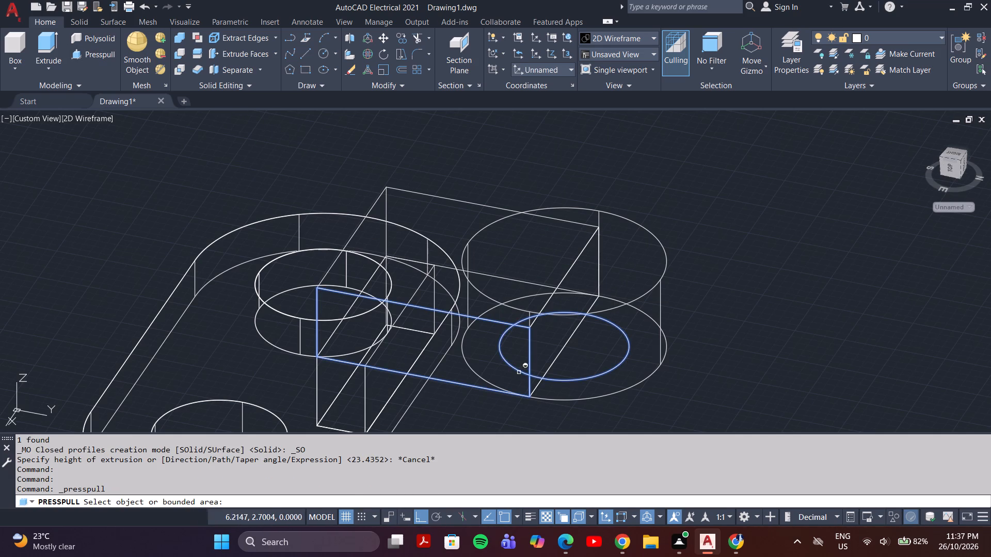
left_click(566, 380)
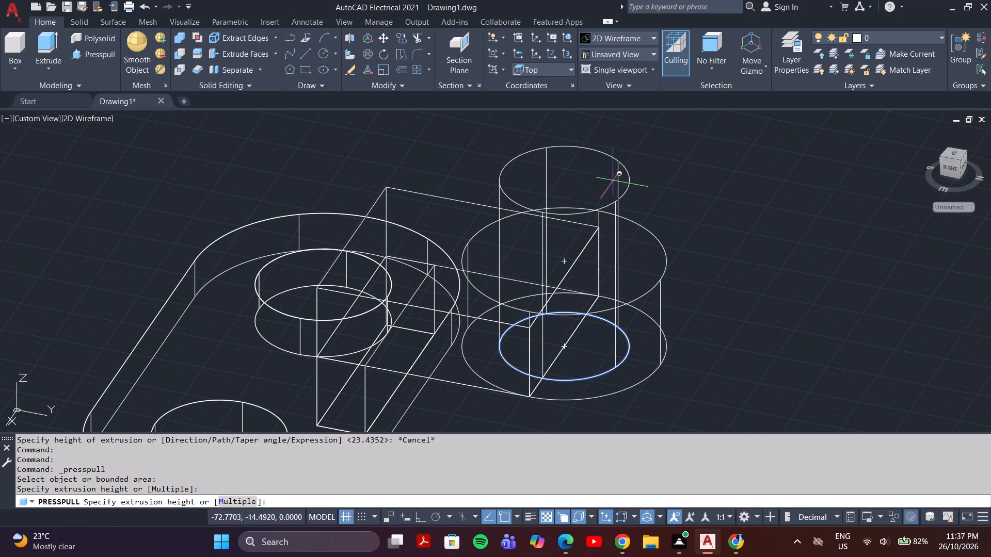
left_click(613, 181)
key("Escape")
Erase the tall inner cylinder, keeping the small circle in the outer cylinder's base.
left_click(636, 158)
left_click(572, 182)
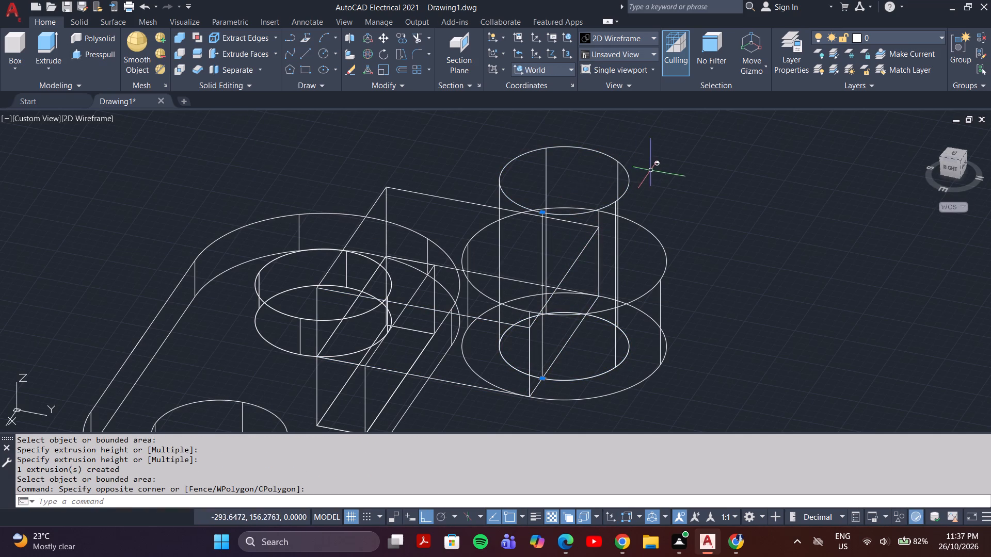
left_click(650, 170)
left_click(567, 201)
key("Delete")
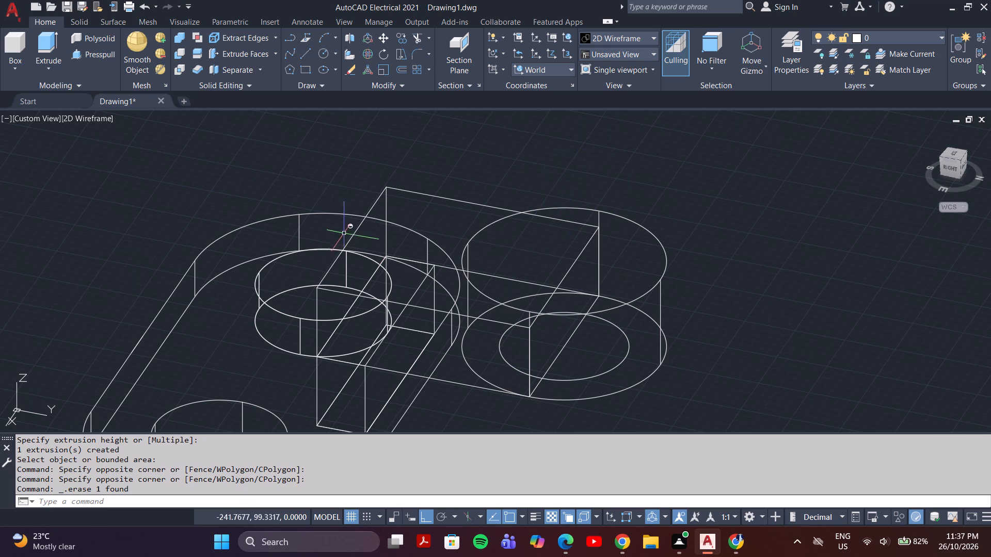
Presspull the small circle in the cylinder's base downward, freehand, into a cylinder hanging below the arm.
left_click(588, 377)
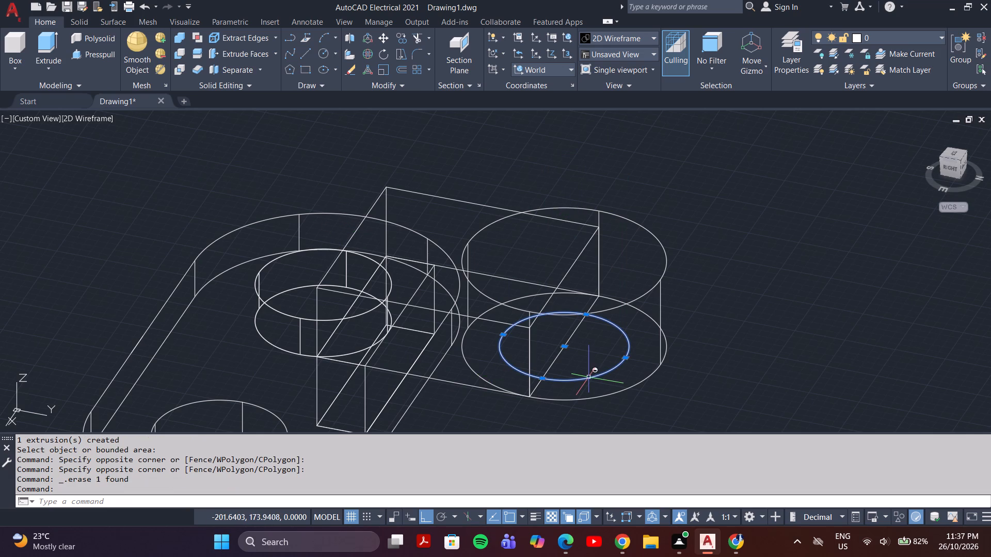
left_click(98, 55)
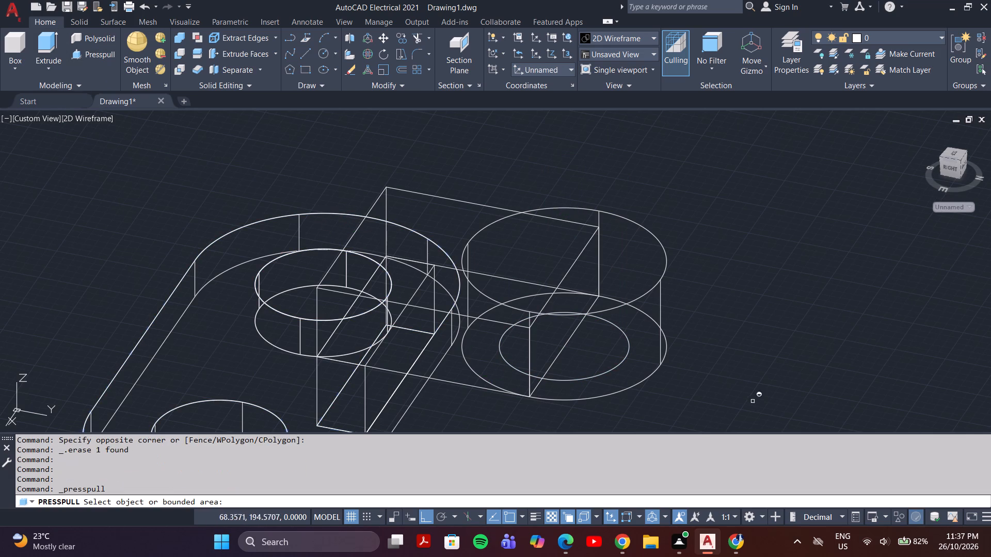
left_click(590, 376)
left_click(596, 434)
left_click(642, 416)
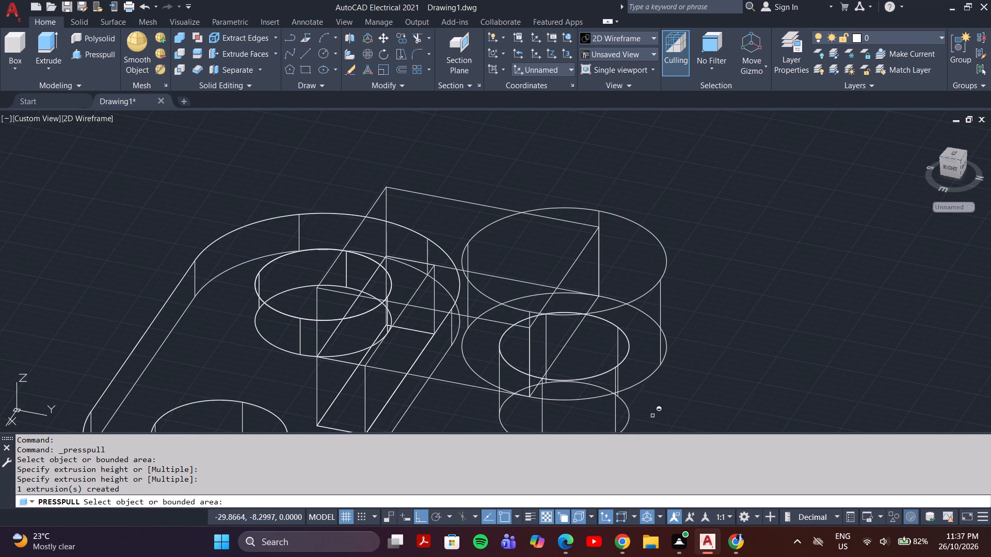
middle_click_drag(663, 404, 658, 326)
key("Escape")
Erase the cylinder hanging below the arm, keeping the small circle in the outer cylinder's base.
left_click(634, 352)
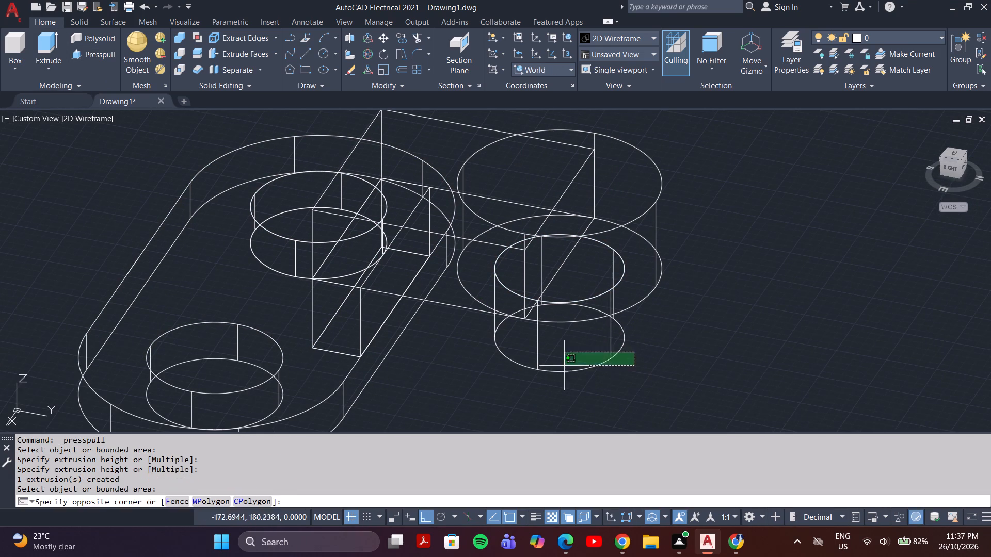
left_click(560, 371)
left_click(631, 343)
left_click(592, 374)
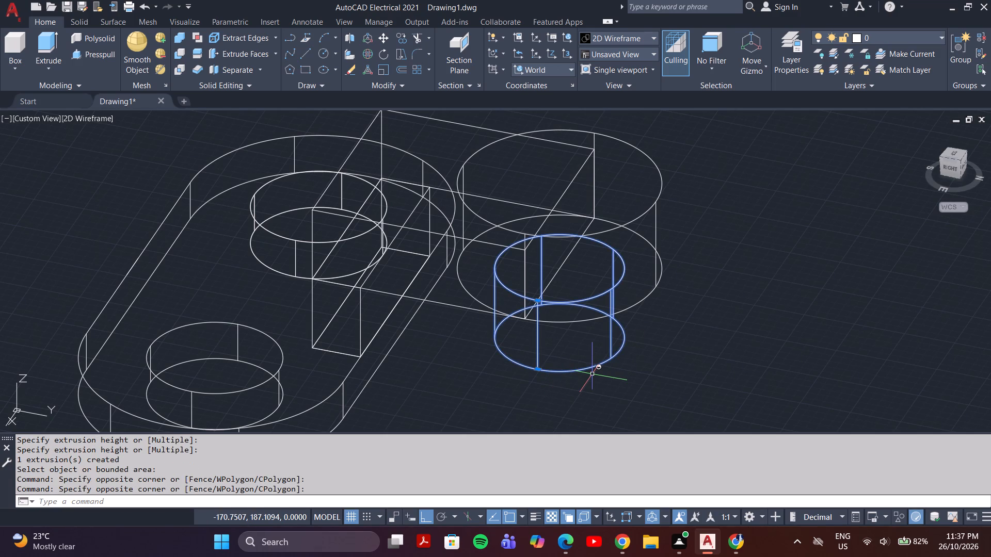
key("Delete")
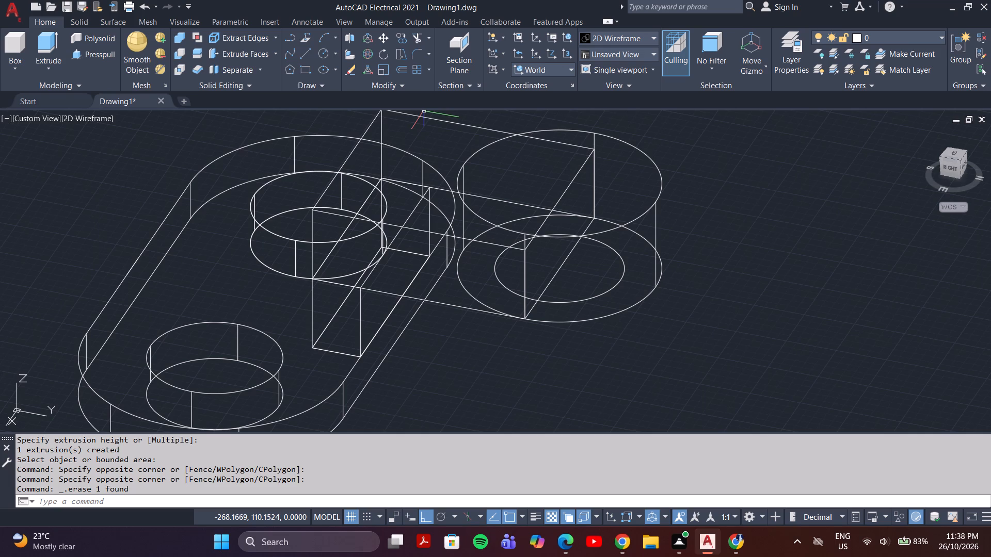
Presspull the small circle in the outer cylinder's base upward, freehand, to a height slightly above the outer cylinder's top.
middle_click(748, 304, "shift")
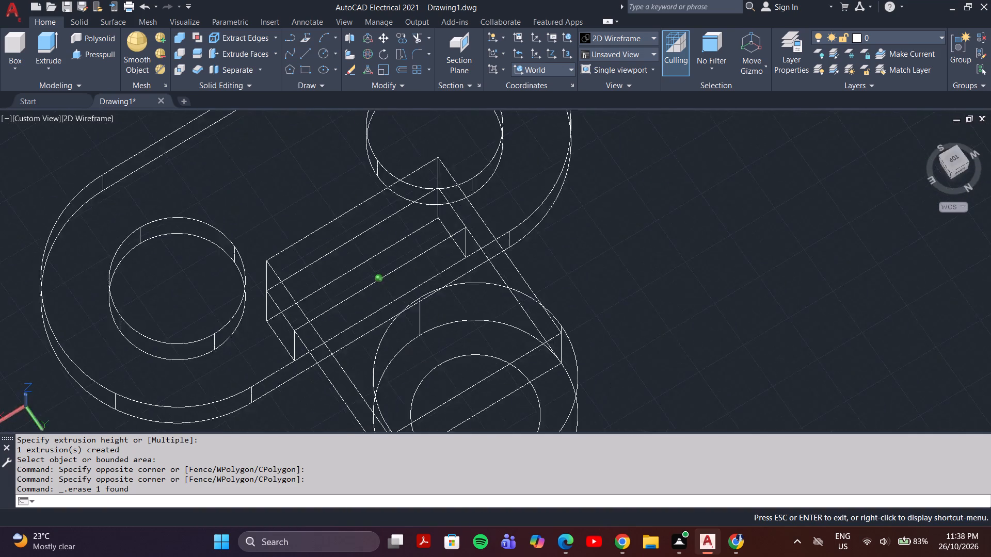
left_click(94, 50)
left_click(600, 290)
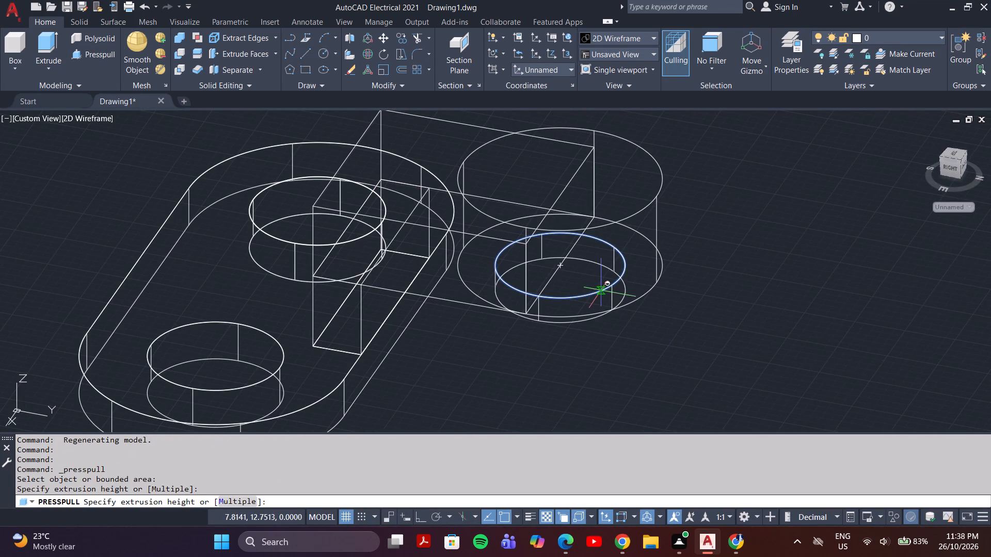
left_click(705, 139)
middle_click_drag(713, 196, 675, 249, "shift")
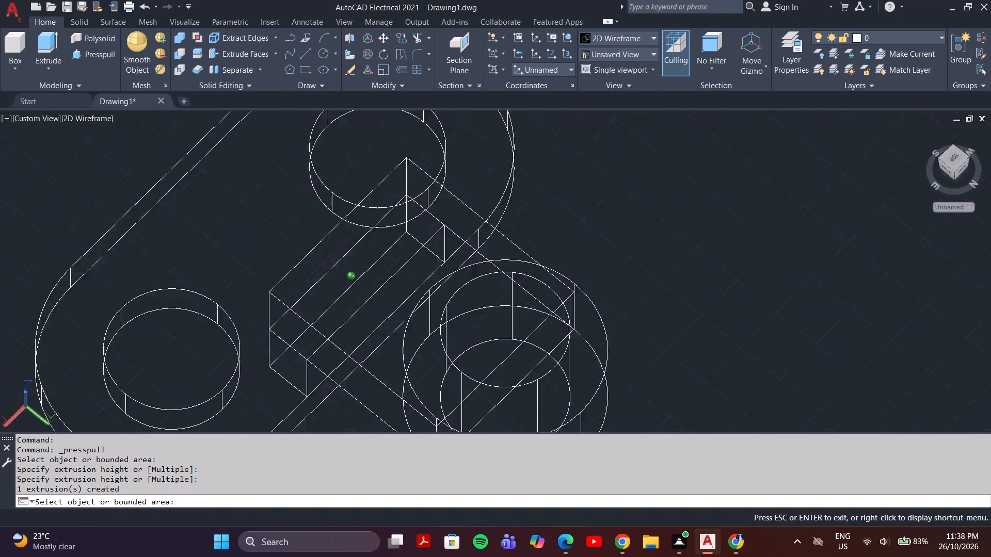
middle_click_drag(675, 249, 672, 253, "shift")
middle_click_drag(665, 241, 693, 148)
middle_click_drag(636, 245, 719, 167)
middle_click_drag(760, 277, 760, 277, "shift")
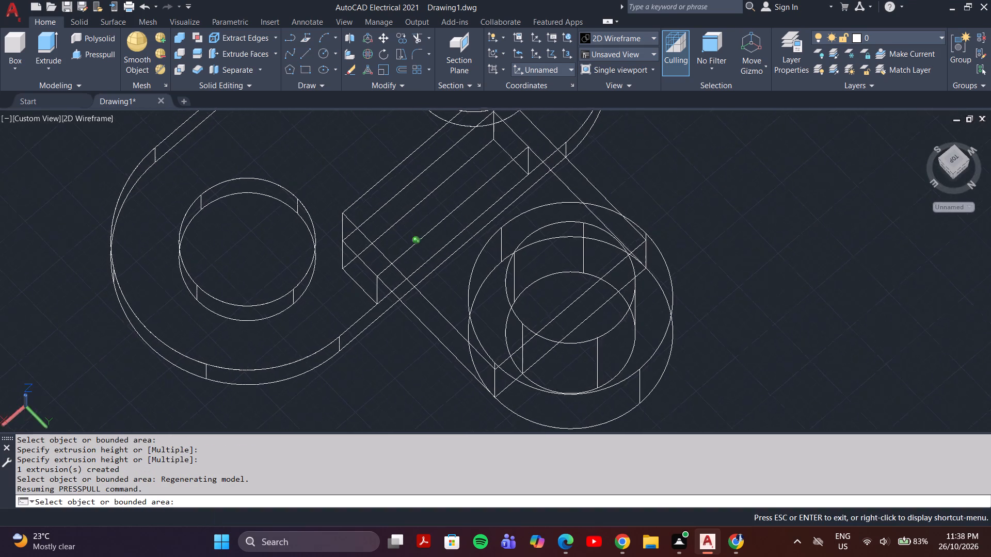
middle_click_drag(760, 277, 818, 212, "shift")
scroll(732, 223, "down", 1)
scroll(467, 240, "down", 2)
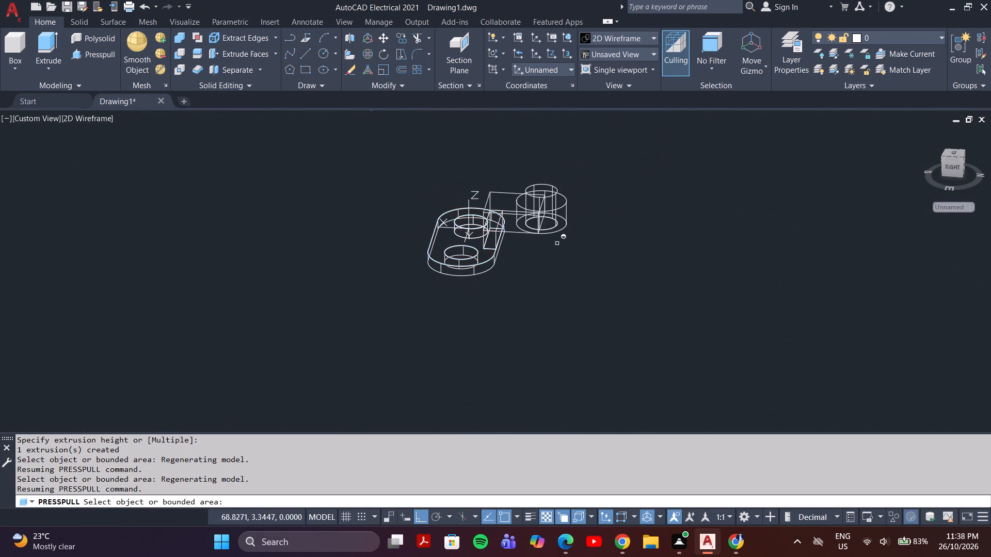
middle_click_drag(551, 250, 535, 313, "shift")
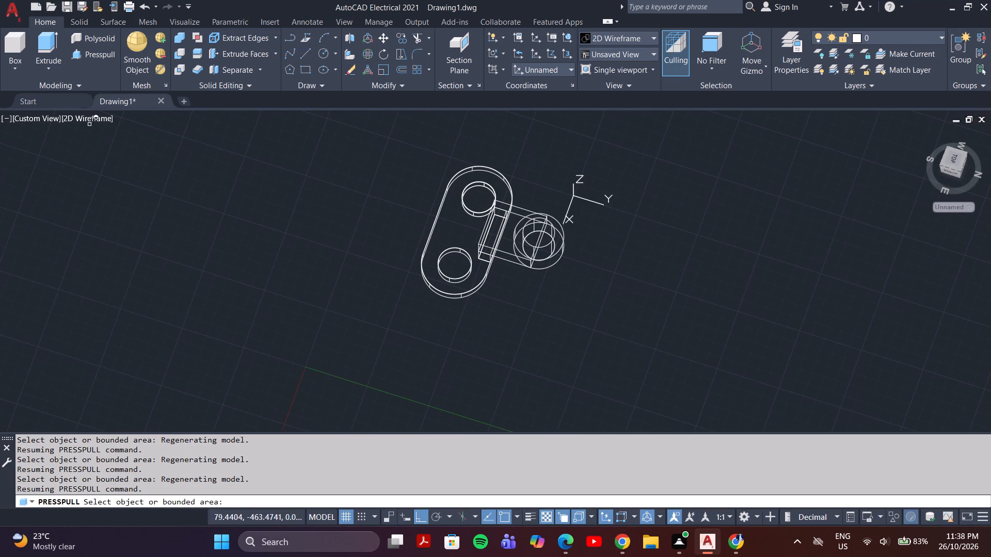
key("Escape")
Examine the arm and its inner cylinder in the Conceptual visual style, and restore 2D Wireframe.
left_click(92, 117)
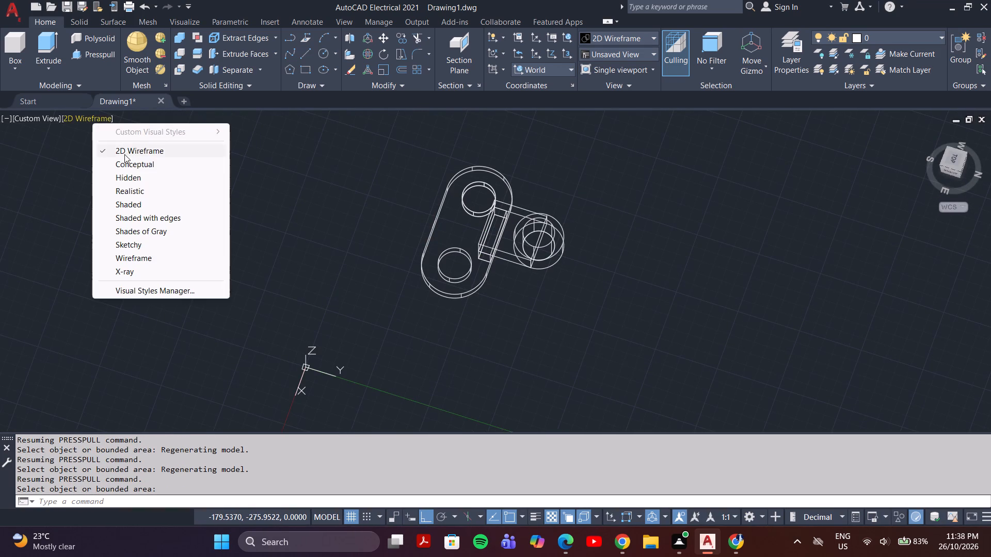
left_click(135, 161)
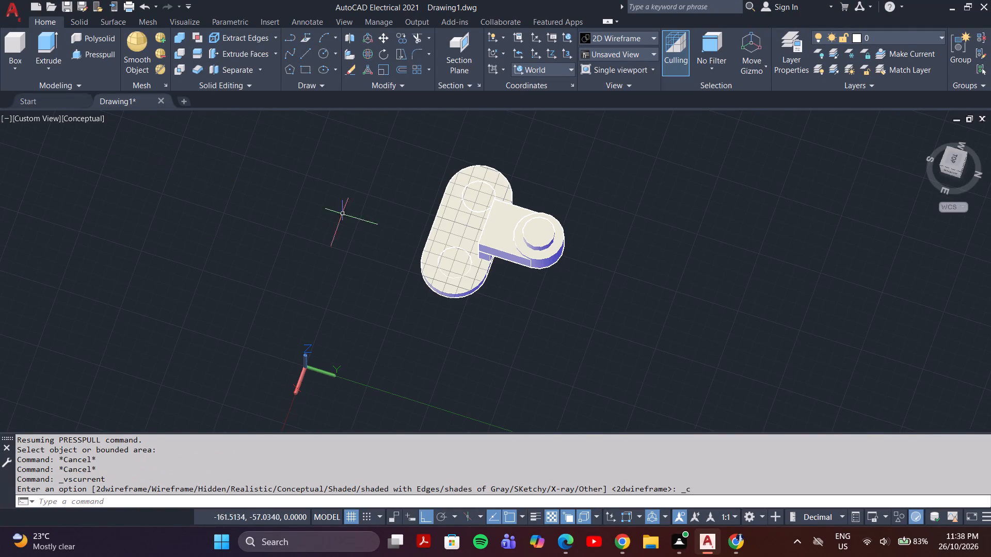
middle_click_drag(512, 266, 542, 156, "shift")
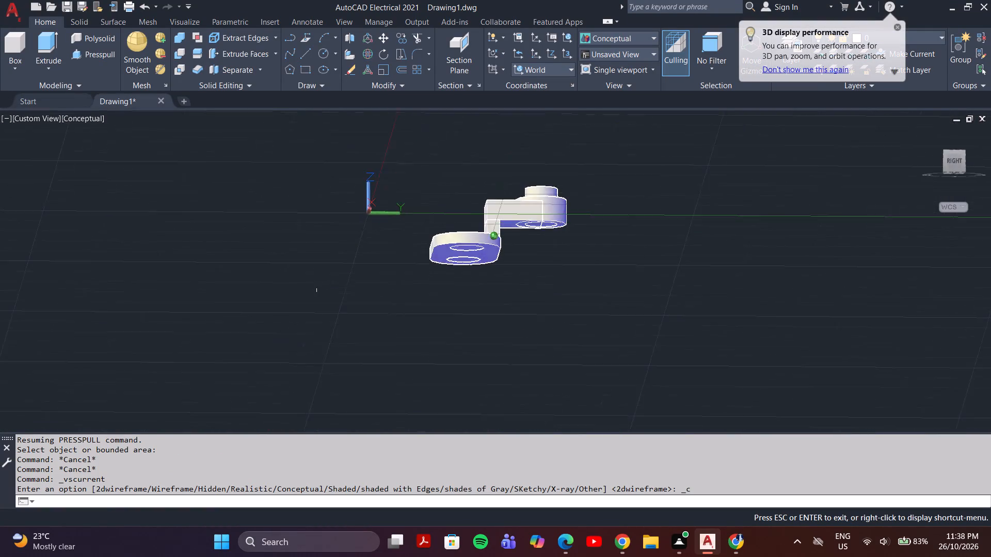
middle_click_drag(542, 156, 525, 204, "shift")
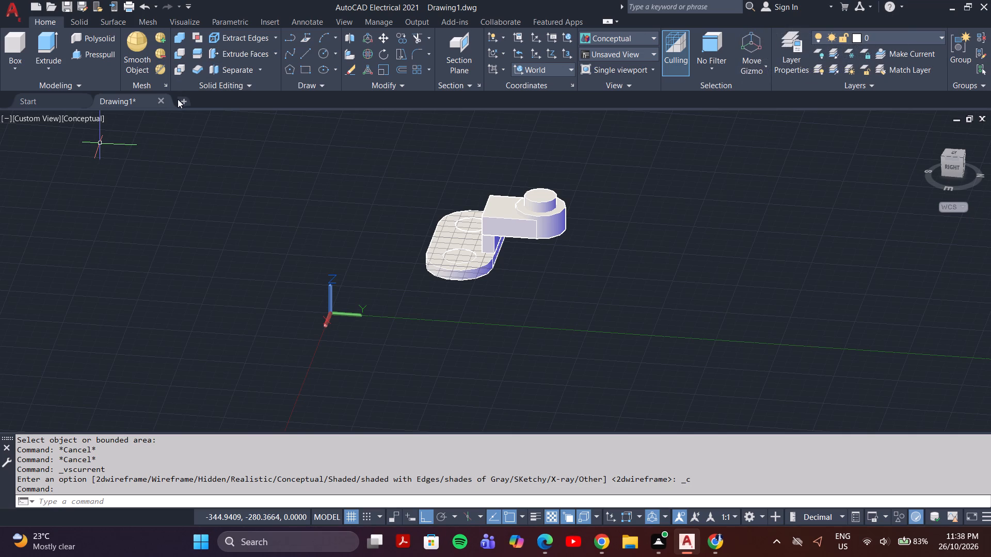
left_click(70, 119)
left_click(111, 146)
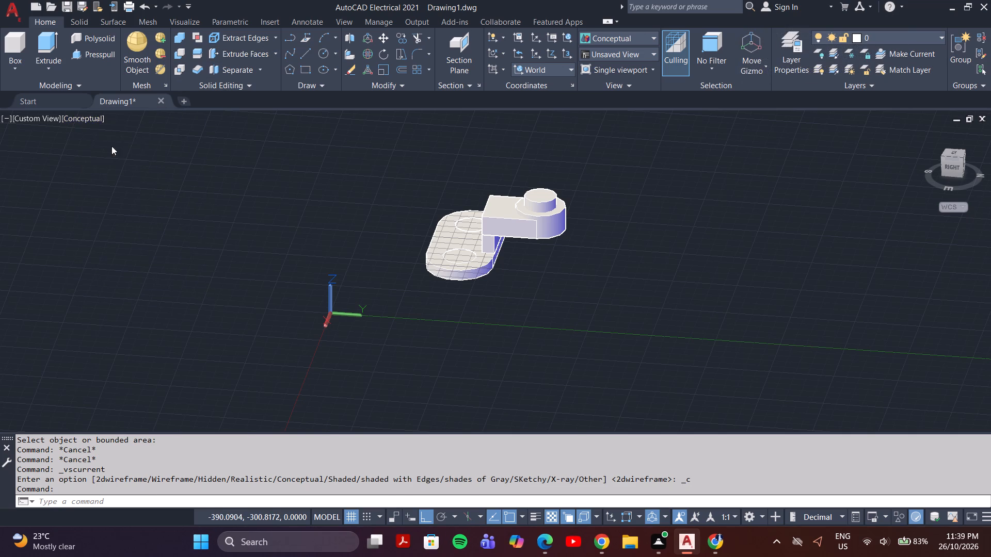
Draw a circle of about radius 15 centred on the inner cylinder's top face, matching that cylinder's edge.
left_click(323, 59)
middle_click_drag(560, 219, 556, 269, "shift")
scroll(556, 231, "up", 5)
scroll(555, 233, "down", 3)
middle_click_drag(572, 275, 666, 263, "shift")
middle_click_drag(567, 233, 562, 366)
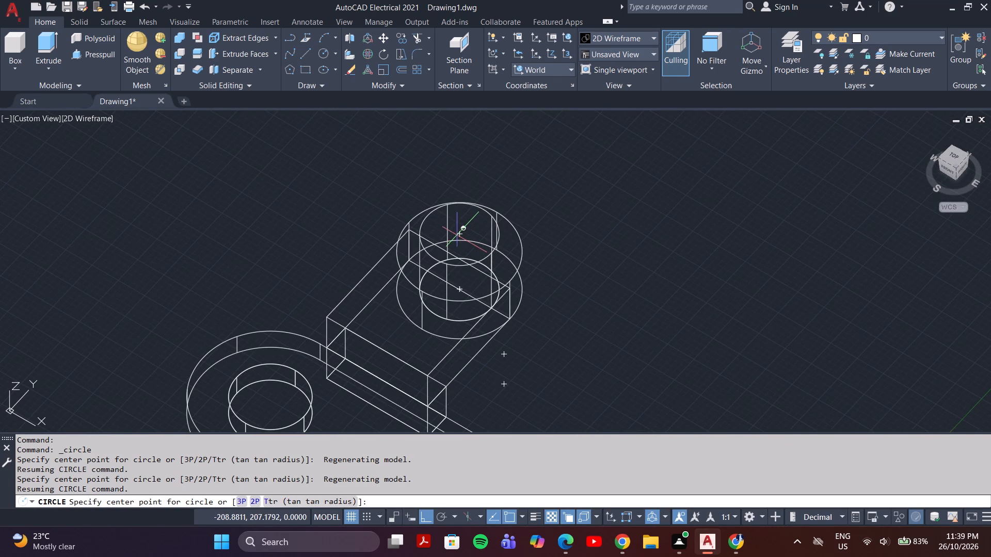
scroll(470, 270, "up", 3)
middle_click_drag(470, 270, 457, 346)
middle_click_drag(432, 263, 444, 268, "shift")
scroll(438, 243, "down", 1)
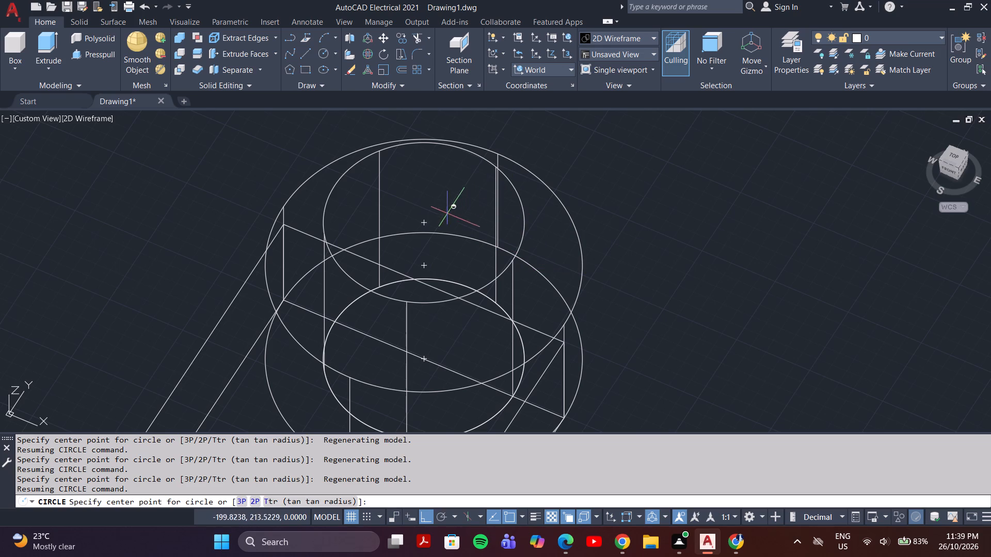
left_click(423, 223)
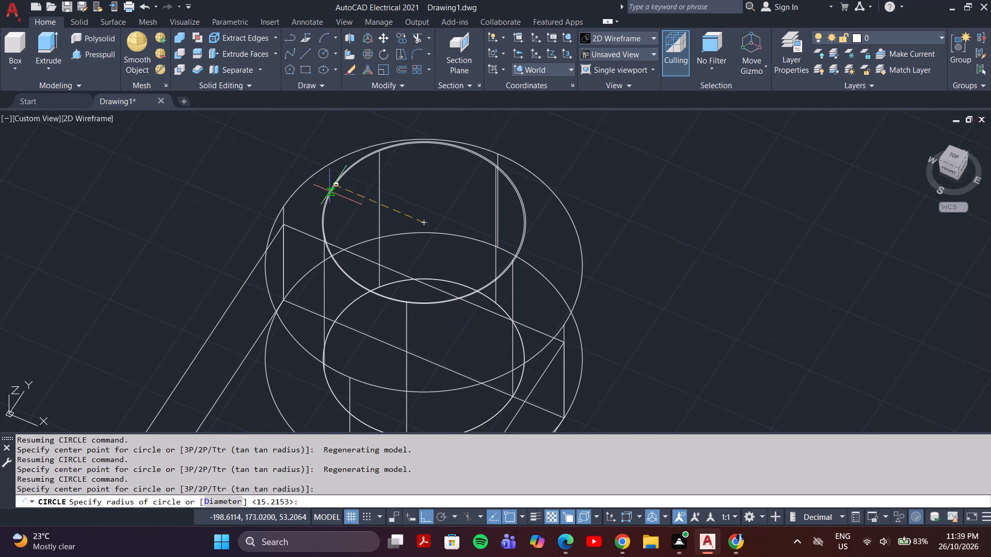
middle_click_drag(466, 168, 458, 194, "shift")
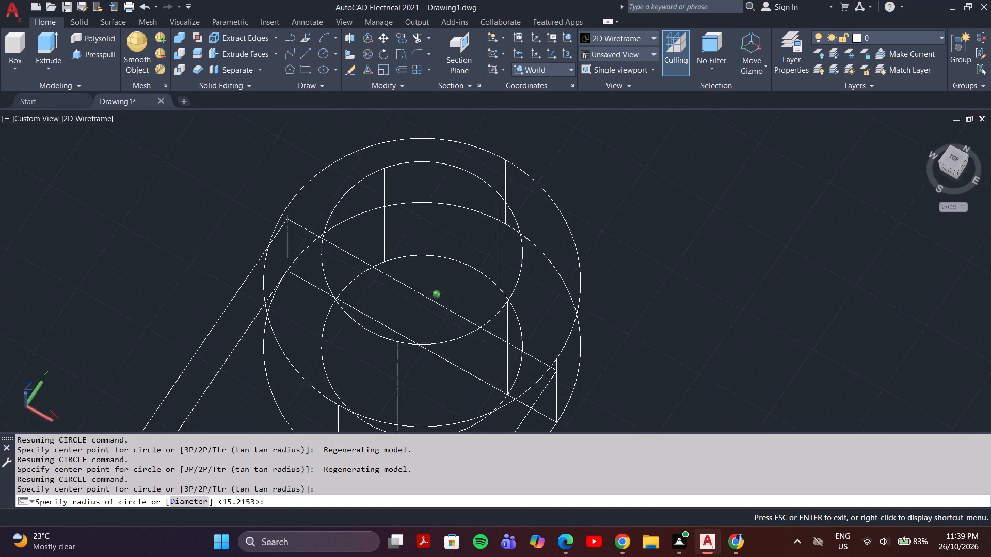
middle_click_drag(458, 194, 450, 213, "shift")
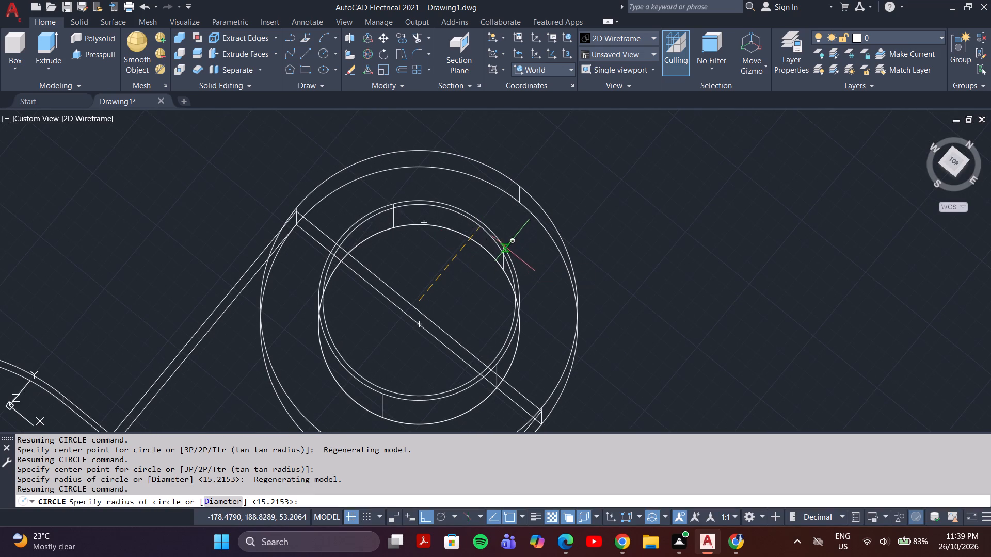
scroll(500, 253, "up", 3)
scroll(534, 314, "down", 2)
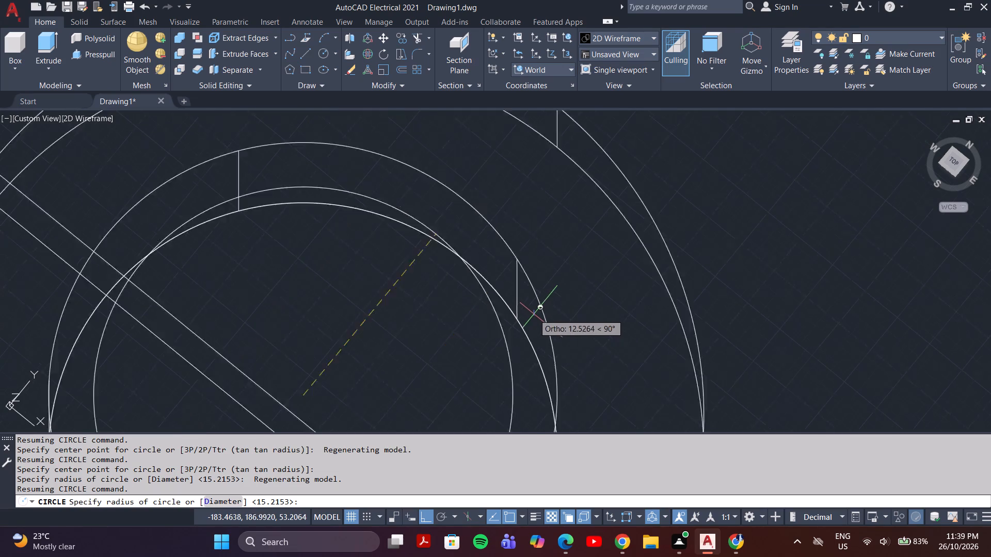
scroll(534, 314, "down", 1)
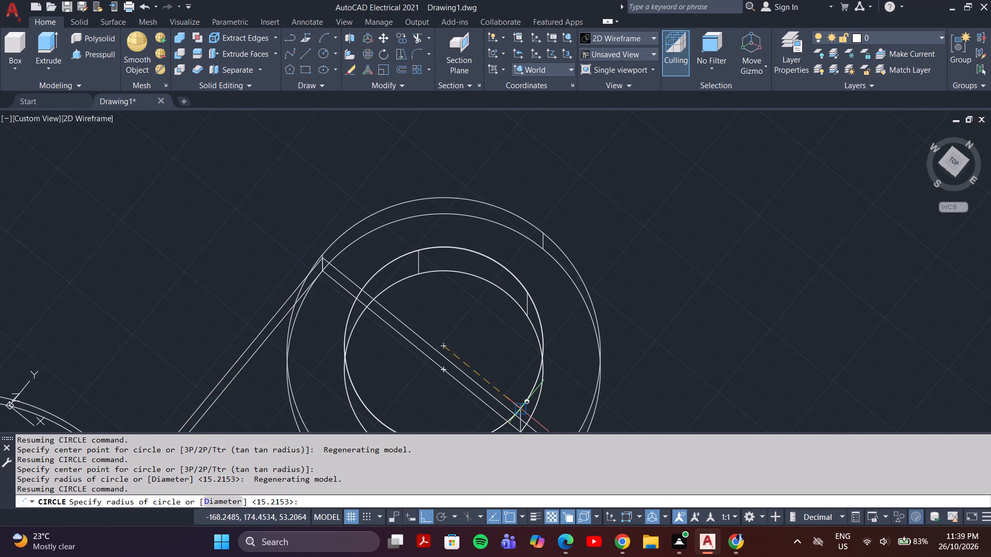
left_click(519, 407)
scroll(547, 332, "down", 2)
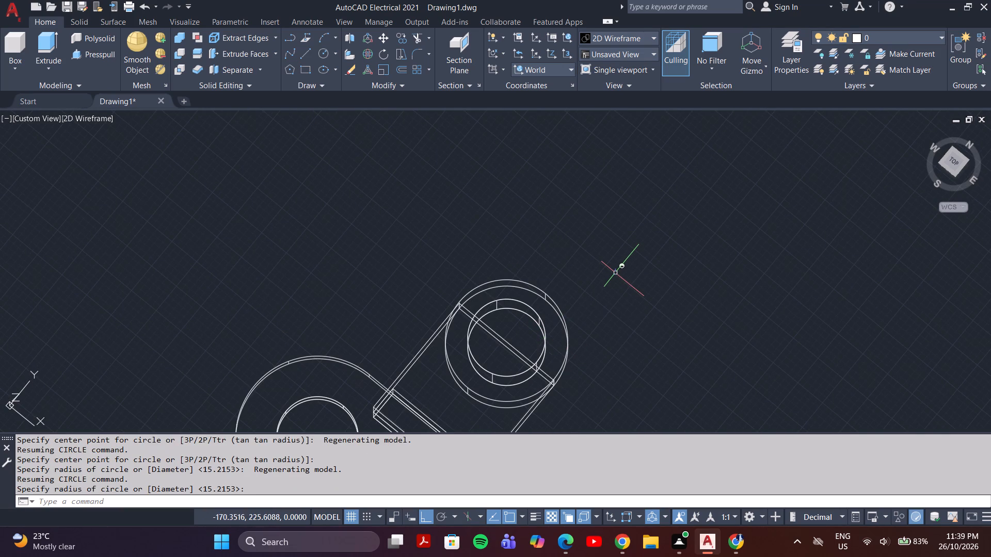
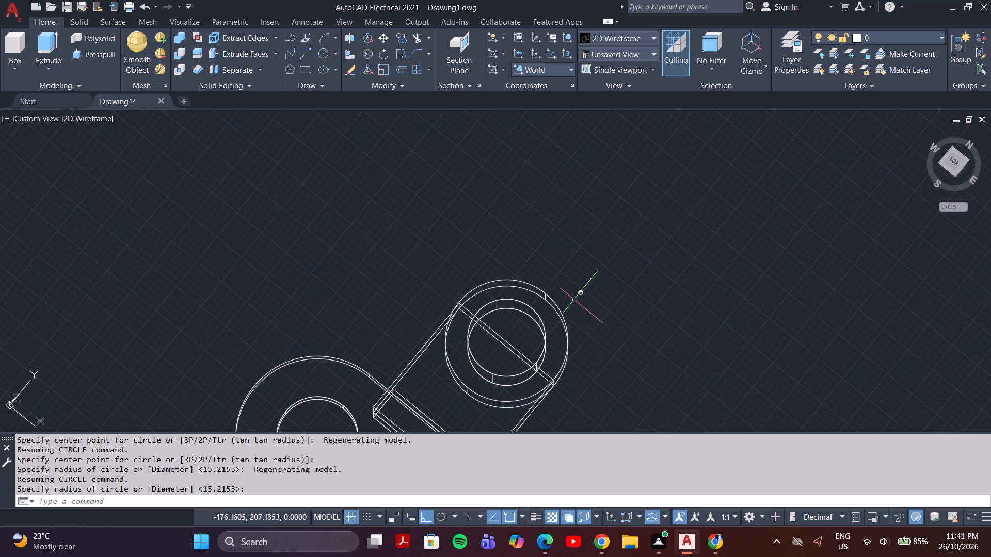
Draw a circle of about radius 15 centred on the inner cylinder's top face, reaching that cylinder's edge.
middle_click_drag(581, 324, 608, 268, "shift")
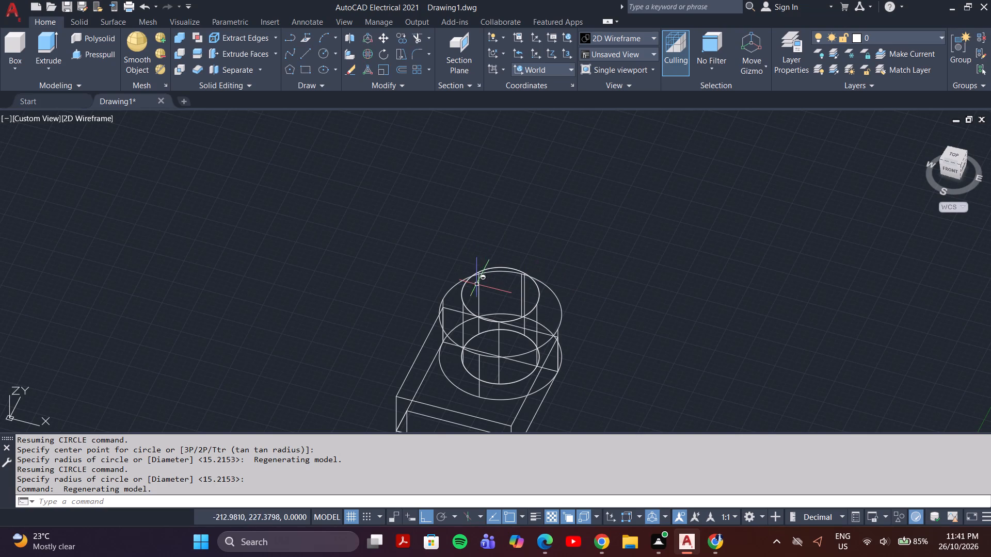
key("c")
key("Return")
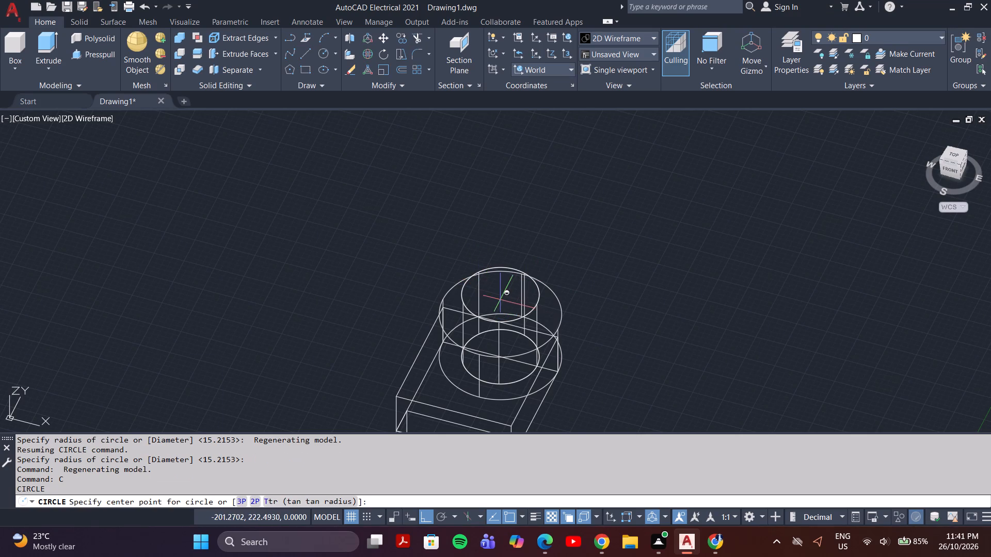
middle_click_drag(508, 295, 500, 330, "shift")
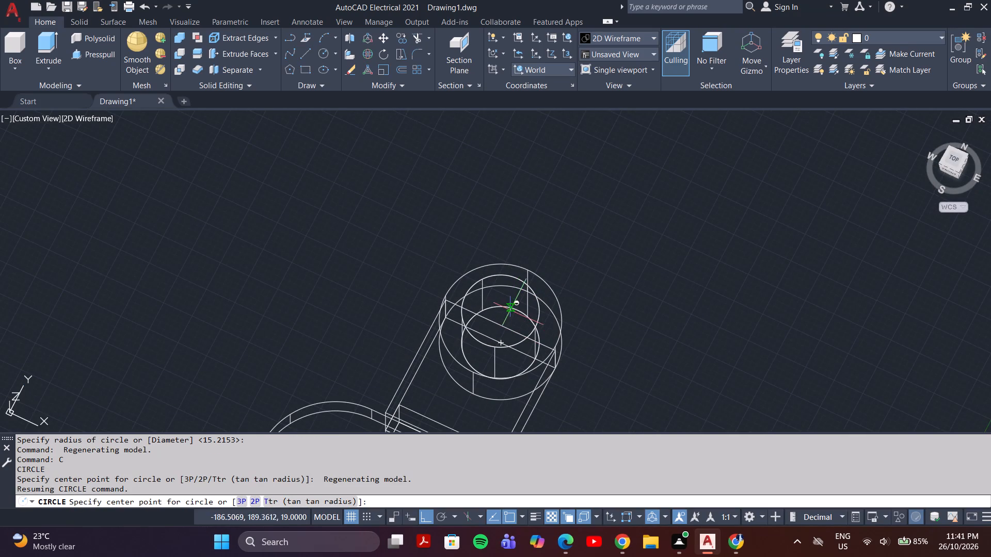
middle_click_drag(500, 316, 473, 364)
middle_click_drag(541, 332, 539, 352, "shift")
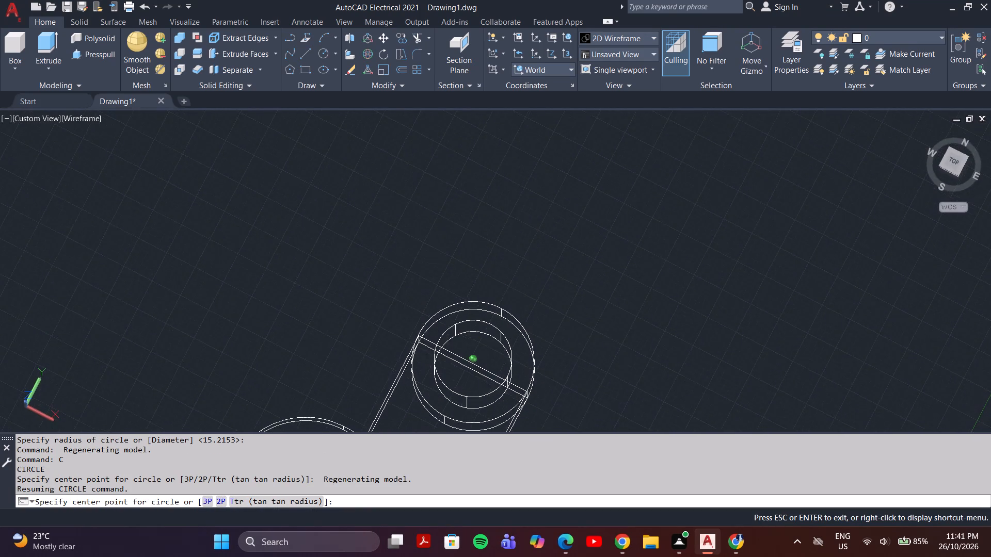
middle_click_drag(539, 352, 564, 329, "shift")
left_click(473, 362)
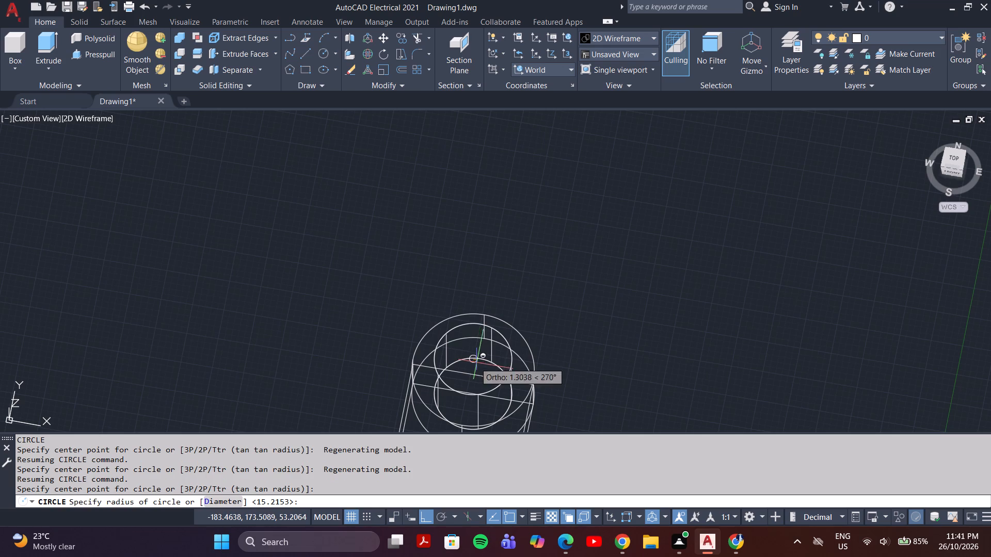
left_click(511, 365)
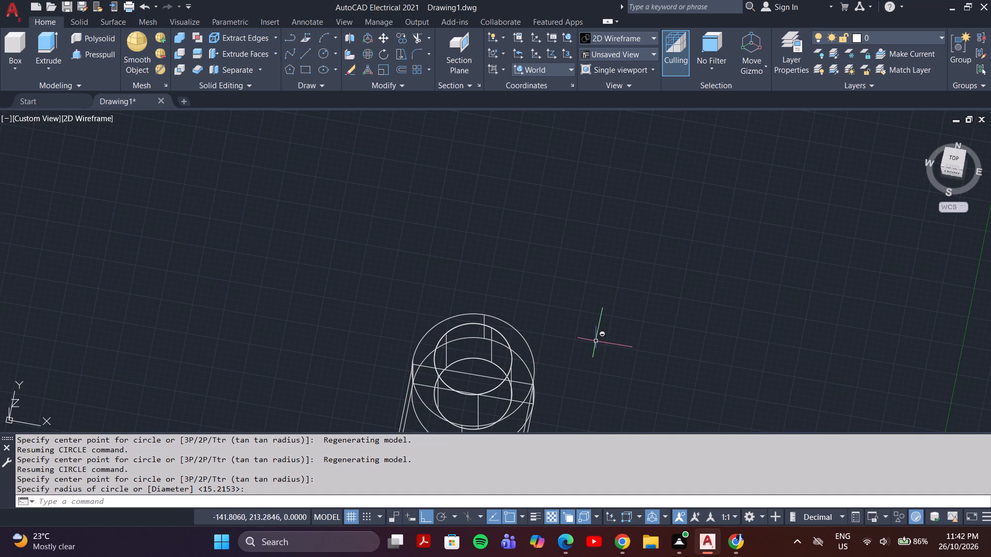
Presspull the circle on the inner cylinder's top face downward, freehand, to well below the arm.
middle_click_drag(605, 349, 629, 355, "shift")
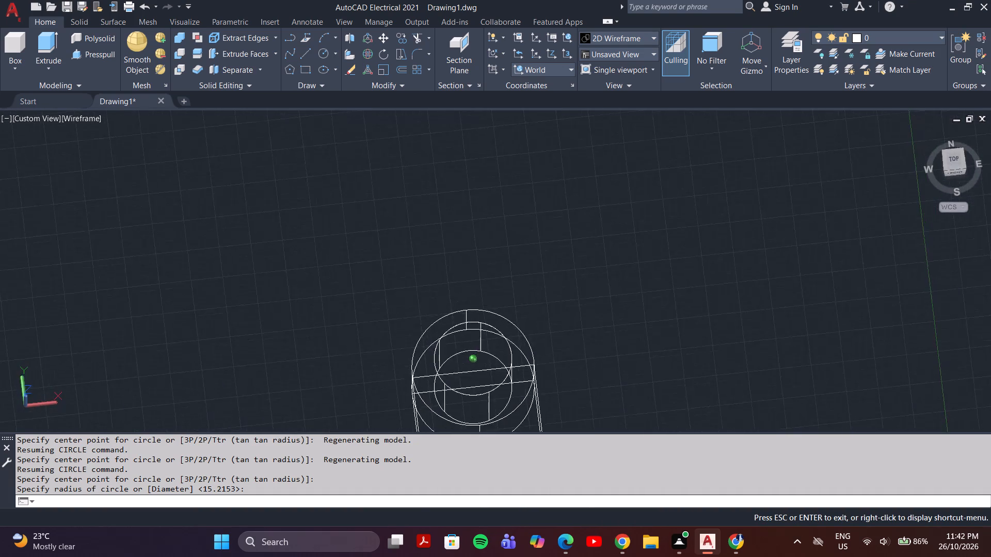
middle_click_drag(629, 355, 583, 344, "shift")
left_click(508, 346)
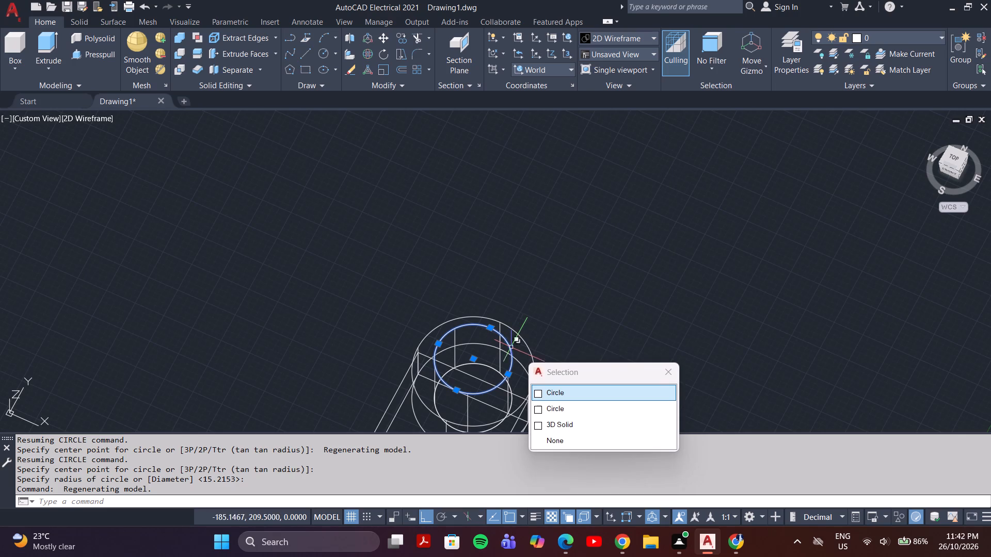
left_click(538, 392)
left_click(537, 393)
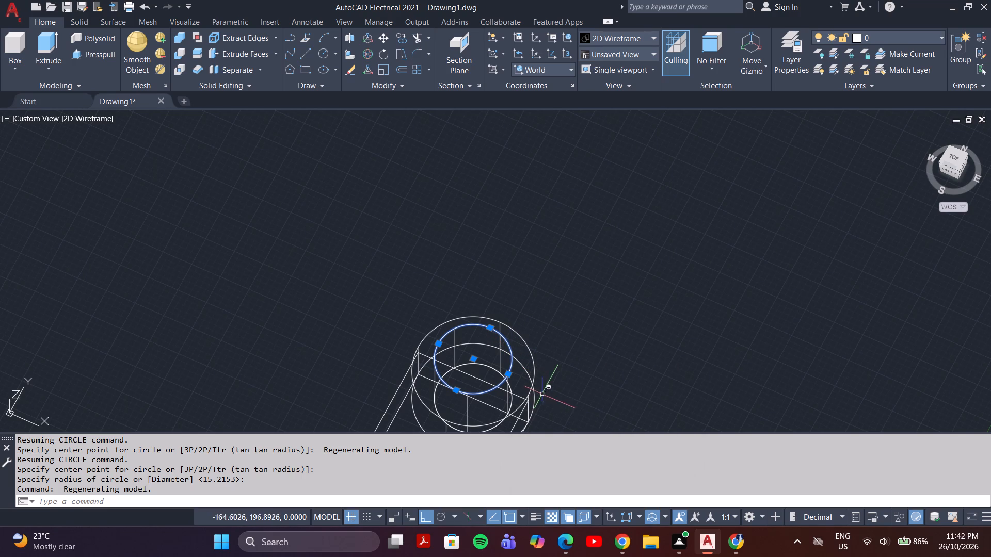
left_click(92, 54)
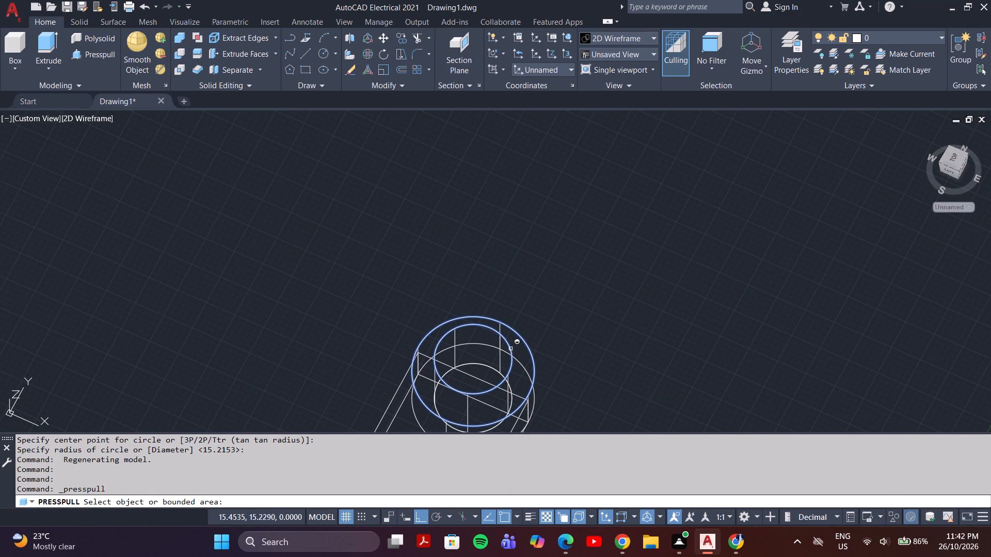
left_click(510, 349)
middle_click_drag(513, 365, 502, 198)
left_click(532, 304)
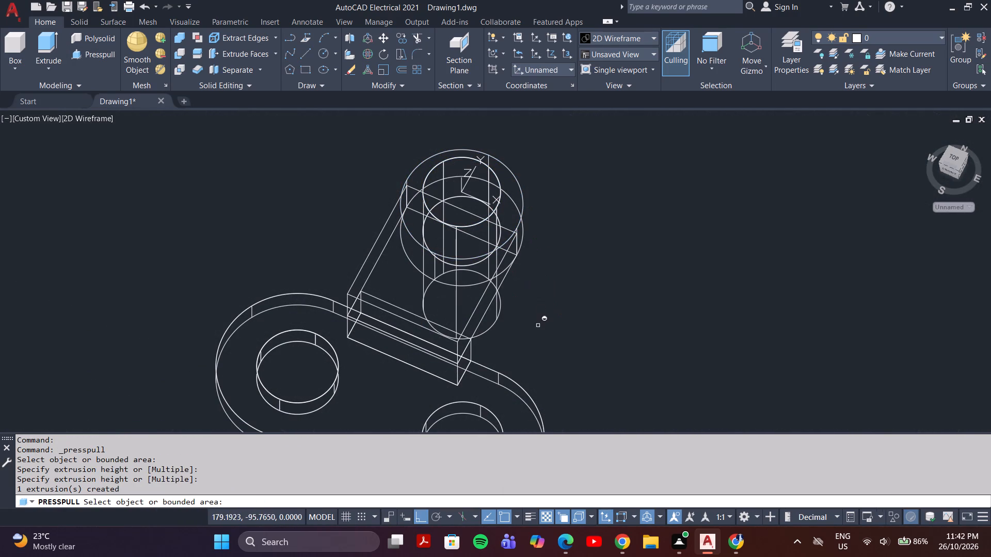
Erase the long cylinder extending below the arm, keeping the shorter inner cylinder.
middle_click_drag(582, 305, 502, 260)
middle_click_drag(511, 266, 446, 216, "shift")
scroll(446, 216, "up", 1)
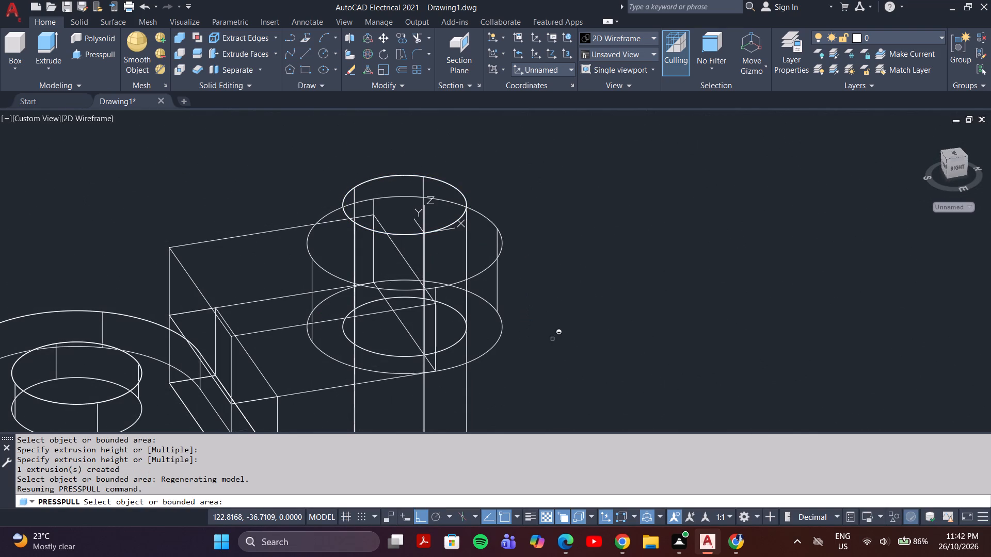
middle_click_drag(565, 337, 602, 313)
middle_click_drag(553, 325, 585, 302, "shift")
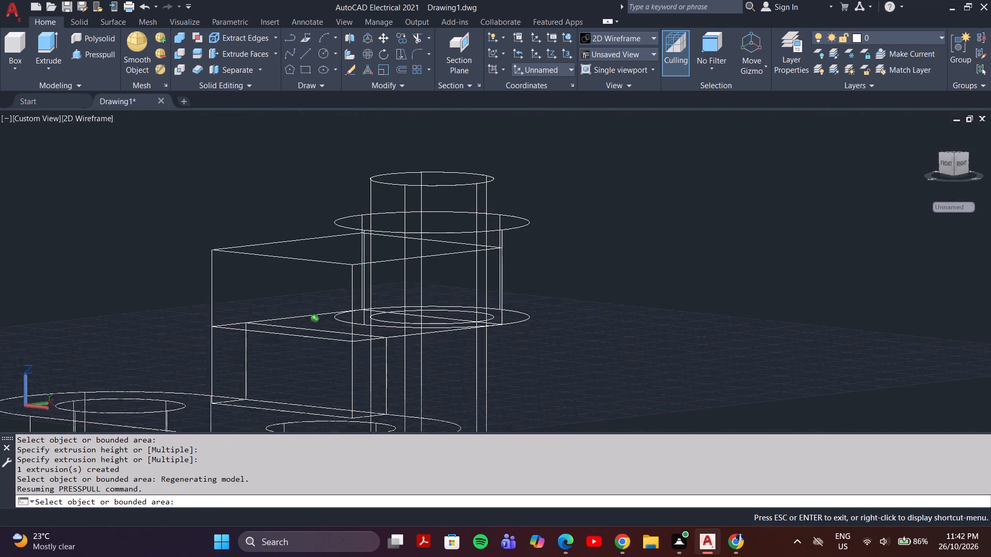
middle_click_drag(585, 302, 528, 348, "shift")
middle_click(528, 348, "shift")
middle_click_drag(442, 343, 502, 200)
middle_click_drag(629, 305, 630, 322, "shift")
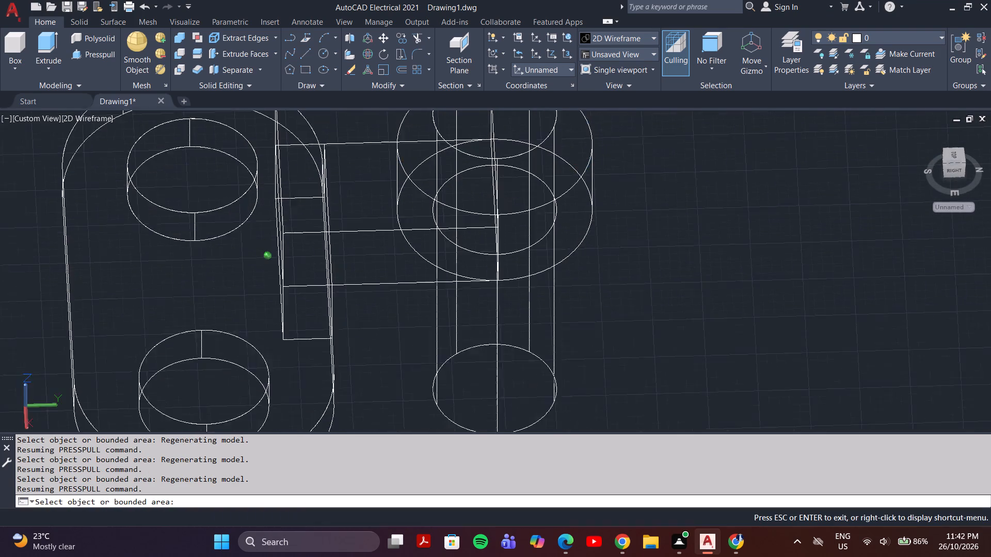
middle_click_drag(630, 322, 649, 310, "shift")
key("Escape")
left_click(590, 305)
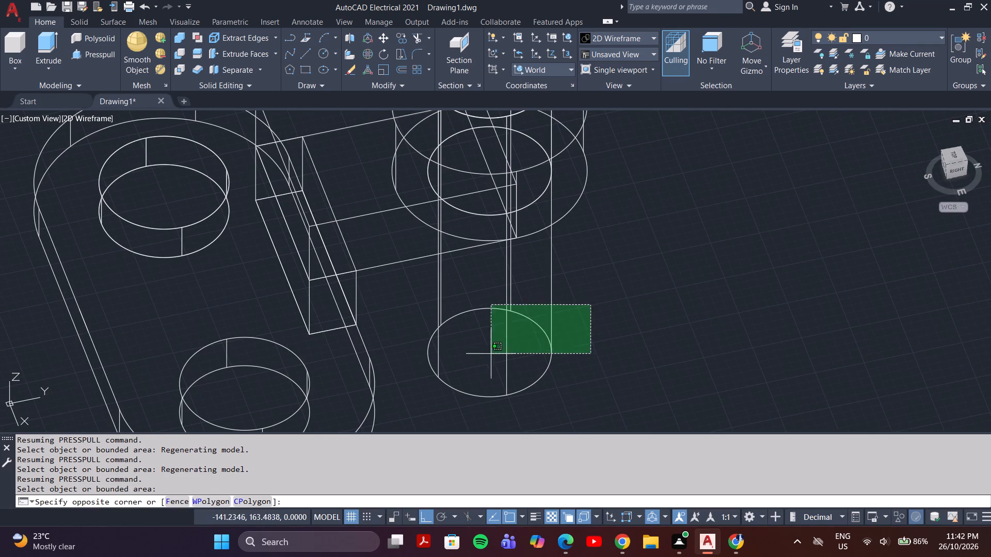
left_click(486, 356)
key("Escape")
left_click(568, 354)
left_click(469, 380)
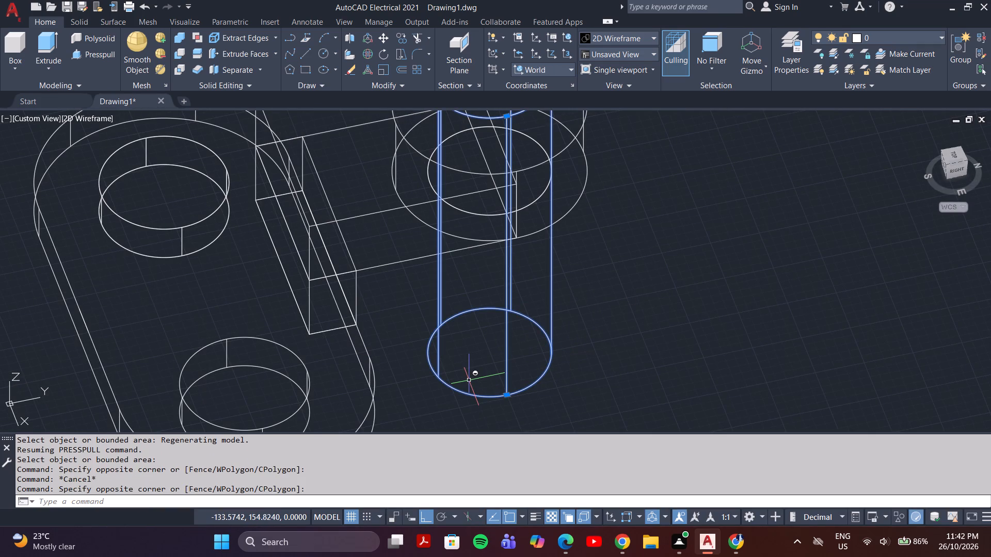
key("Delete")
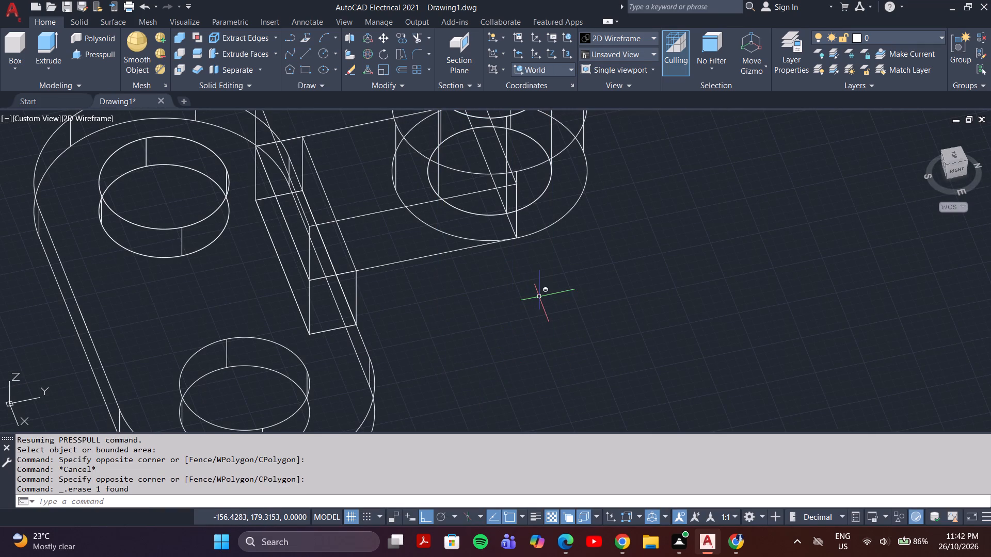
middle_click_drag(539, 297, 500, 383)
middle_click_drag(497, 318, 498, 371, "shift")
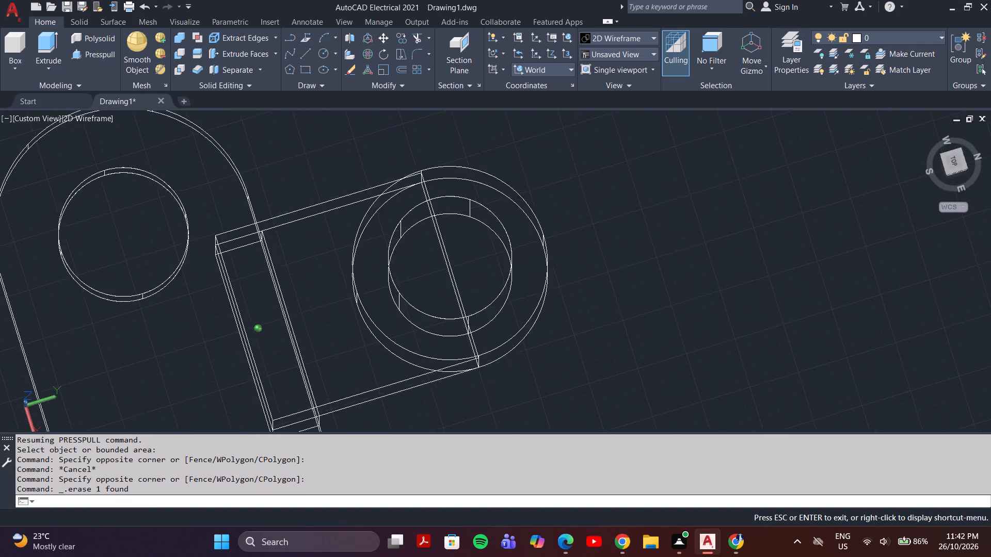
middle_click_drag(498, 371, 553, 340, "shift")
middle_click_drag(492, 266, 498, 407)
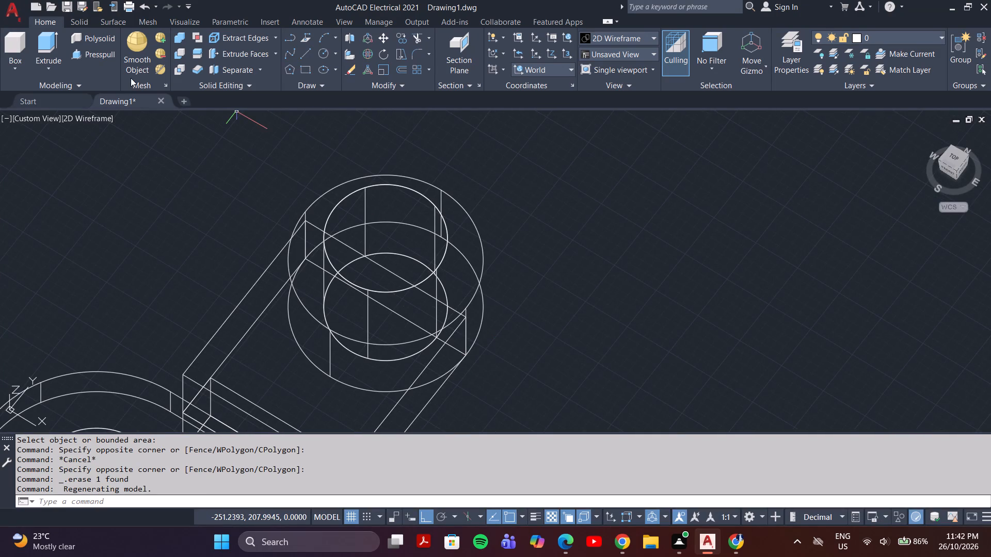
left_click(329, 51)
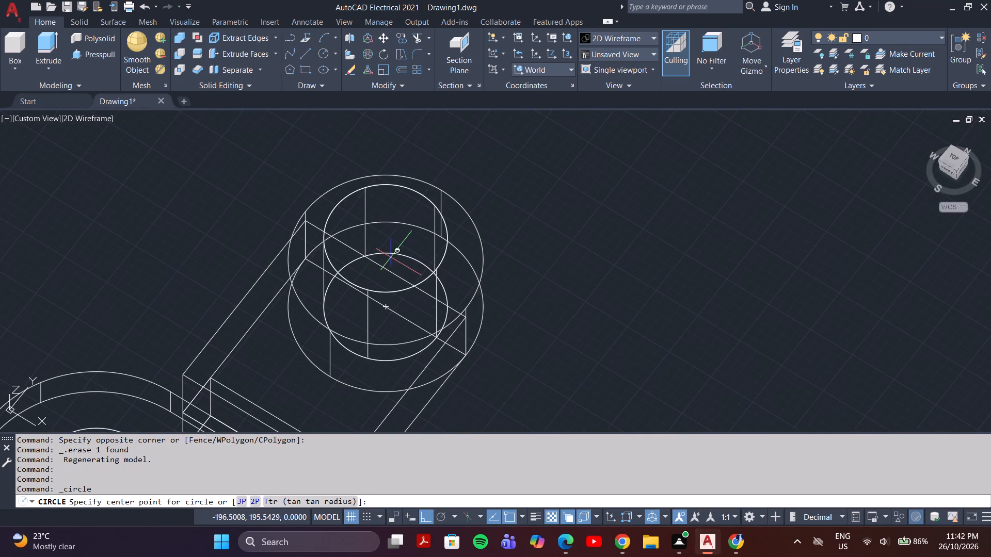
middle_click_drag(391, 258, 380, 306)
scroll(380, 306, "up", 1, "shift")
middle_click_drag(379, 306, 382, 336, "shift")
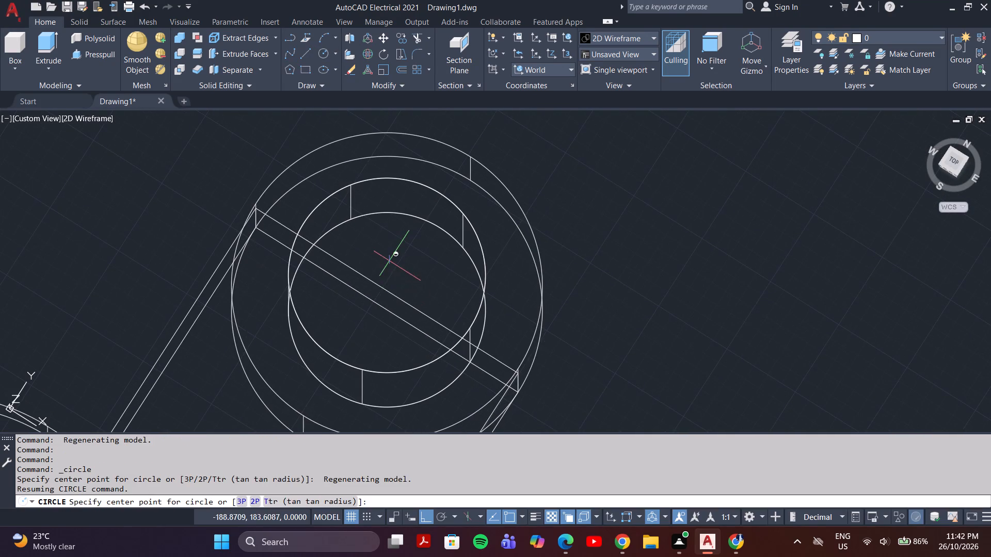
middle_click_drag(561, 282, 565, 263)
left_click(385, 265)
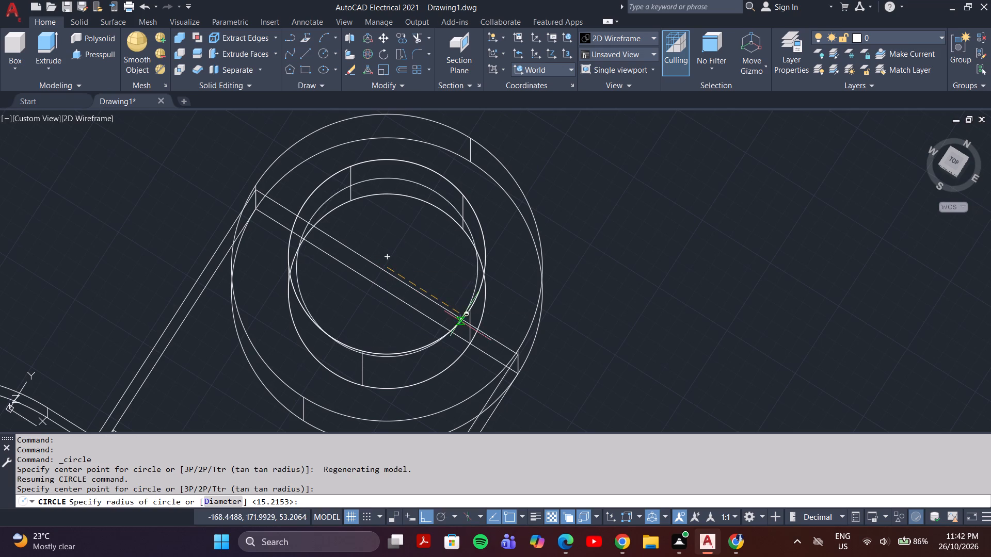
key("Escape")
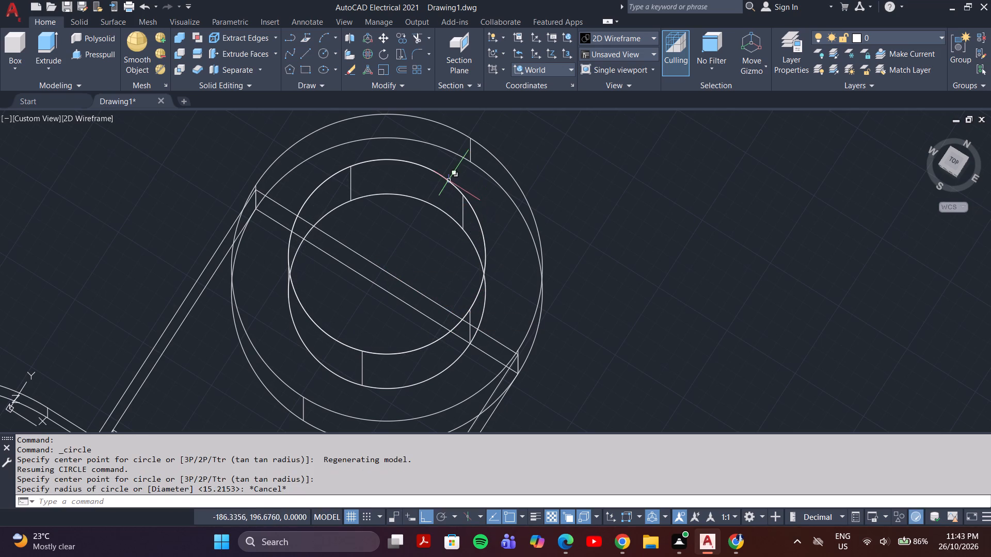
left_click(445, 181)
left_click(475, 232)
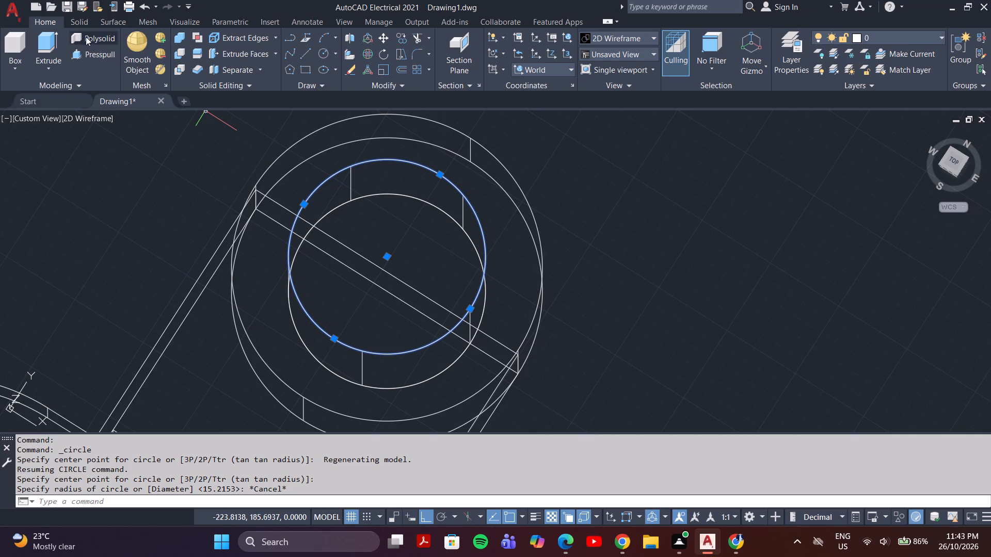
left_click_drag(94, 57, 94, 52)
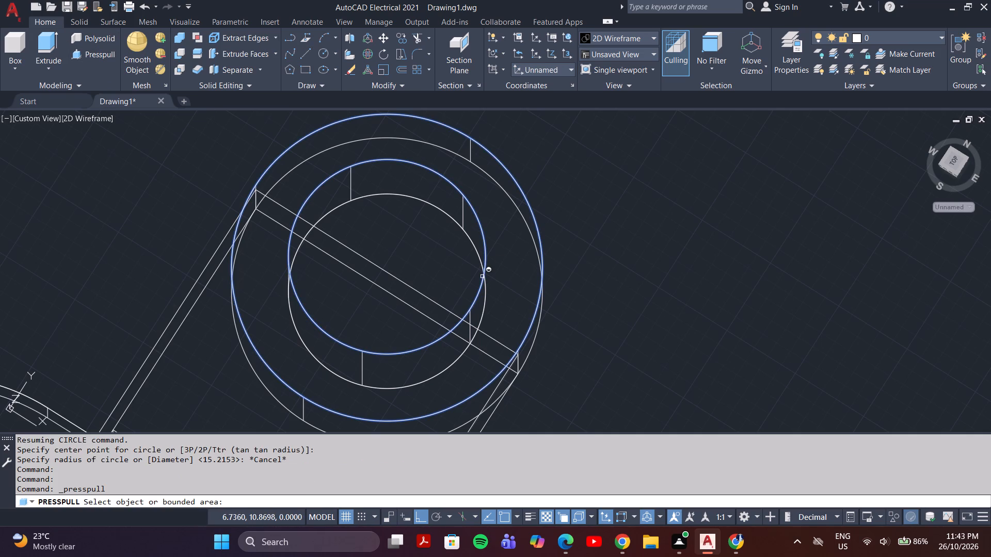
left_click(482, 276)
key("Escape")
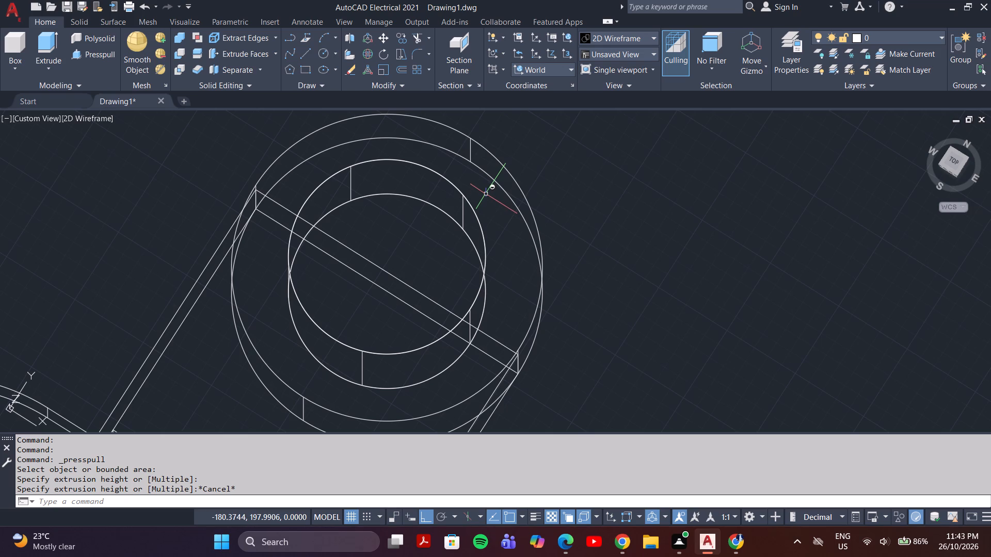
Presspull the circle on the inner cylinder's top face downward, freehand.
left_click(486, 265)
left_click(516, 308)
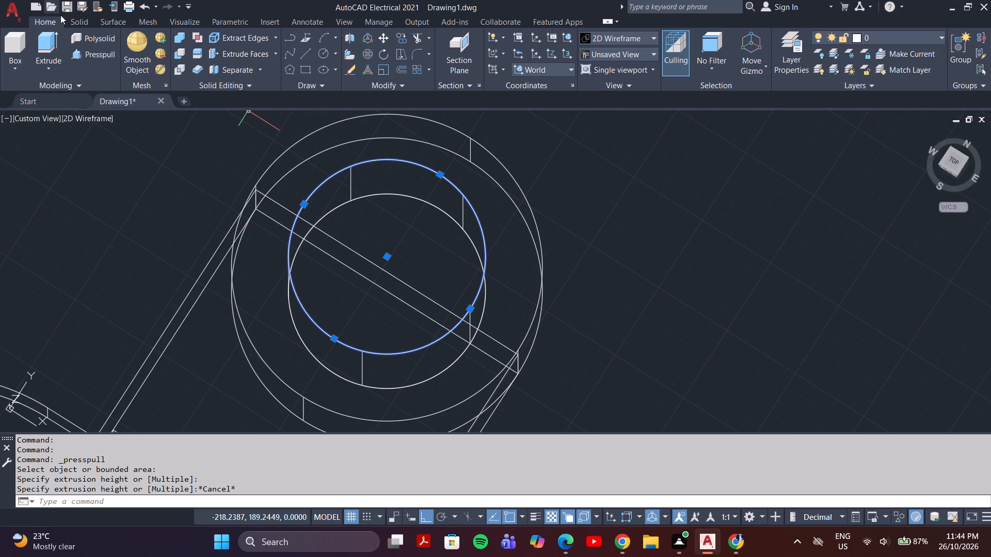
left_click(84, 48)
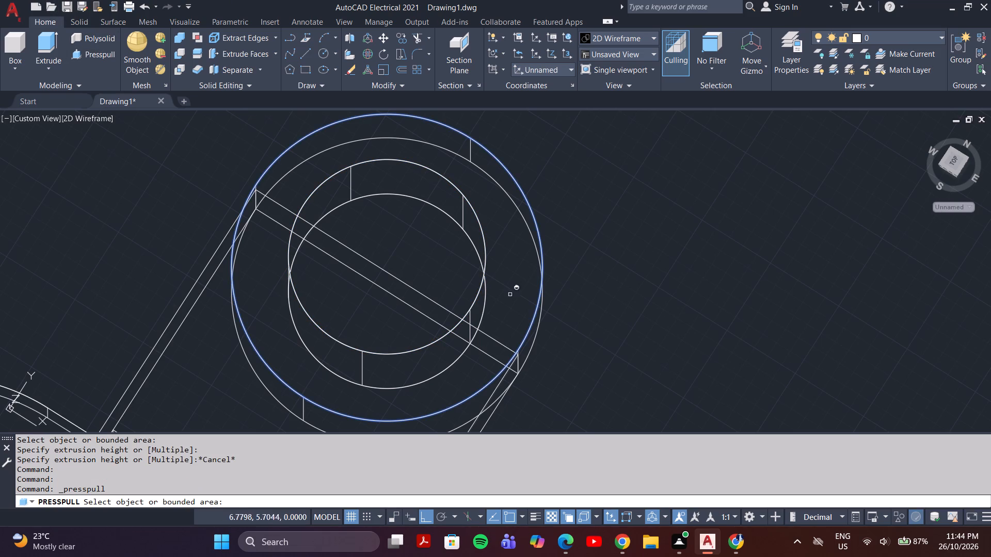
left_click(477, 290)
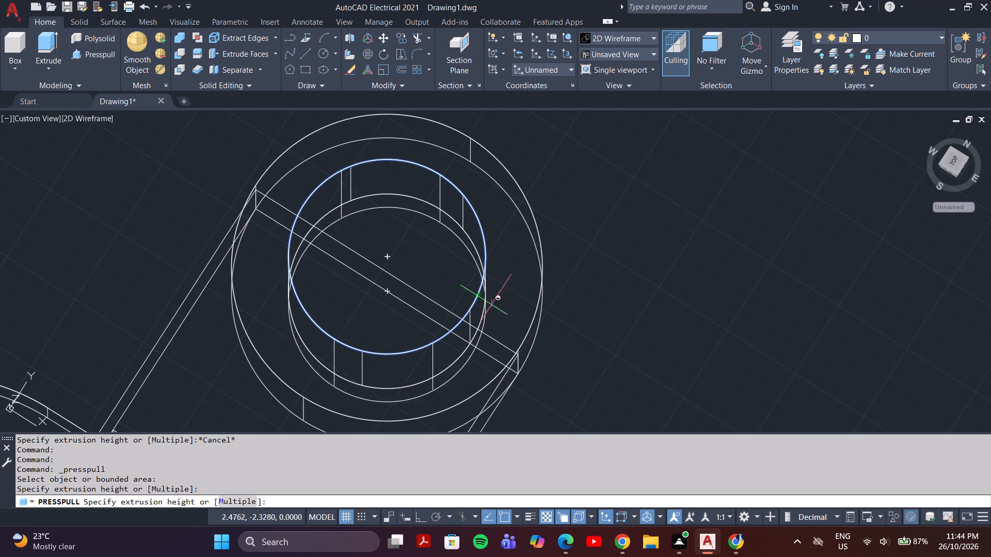
left_click(605, 370)
Examine the arm's cylinders from the side and below, and display the whole model in the Conceptual visual style.
middle_click_drag(582, 366, 580, 343)
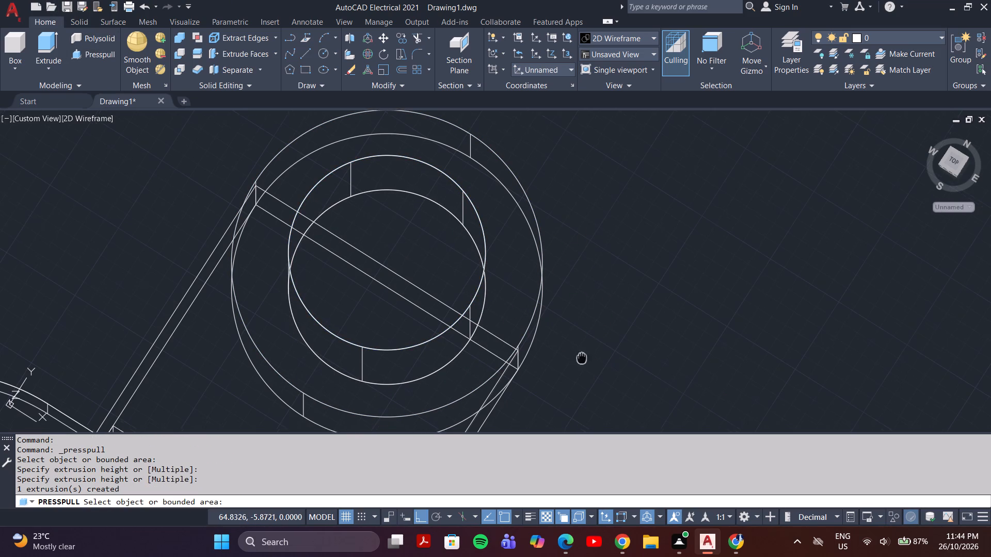
middle_click_drag(580, 343, 521, 216)
middle_click_drag(514, 221, 436, 105, "shift")
scroll(514, 221, "up", 1, "shift")
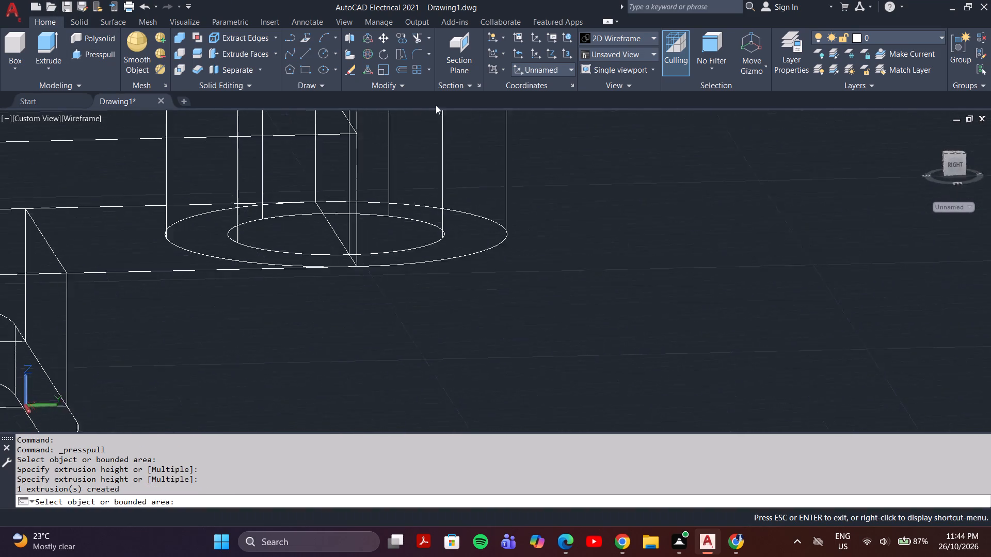
middle_click_drag(436, 105, 442, 226, "shift")
middle_click_drag(484, 318, 484, 193)
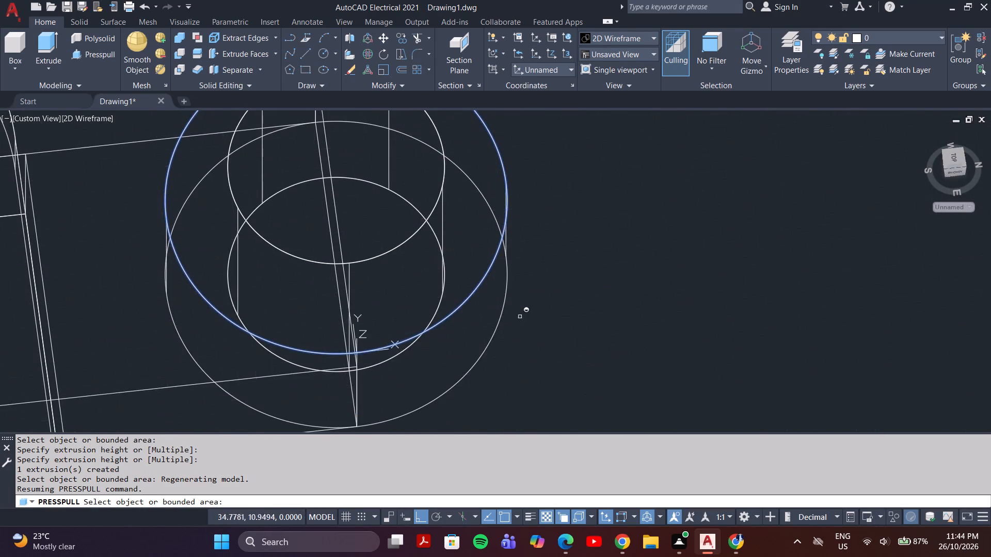
scroll(524, 323, "down", 2)
middle_click_drag(510, 341, 559, 298, "shift")
middle_click_drag(510, 315, 569, 287)
scroll(566, 289, "up", 1)
middle_click_drag(579, 285, 643, 248)
scroll(634, 251, "down", 2)
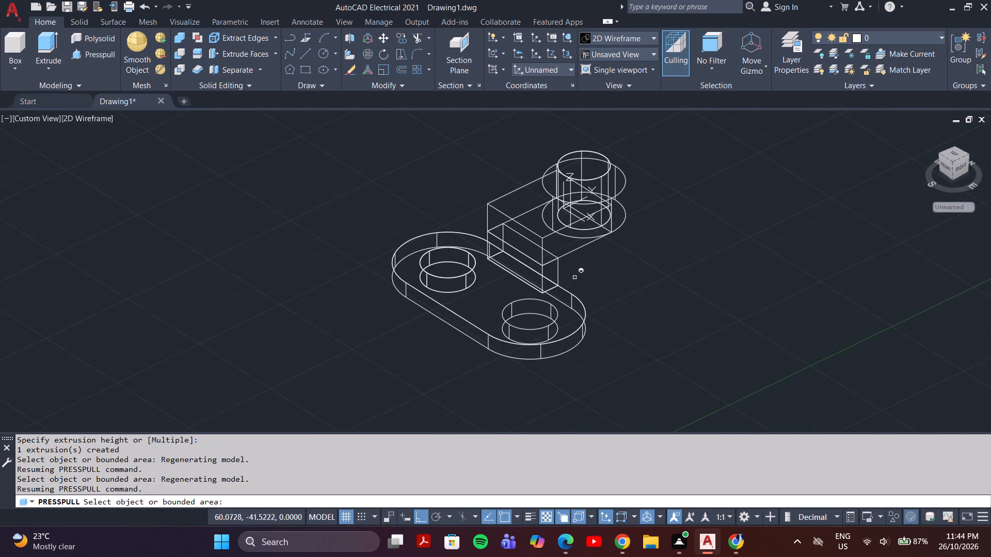
key("Escape")
left_click(89, 121)
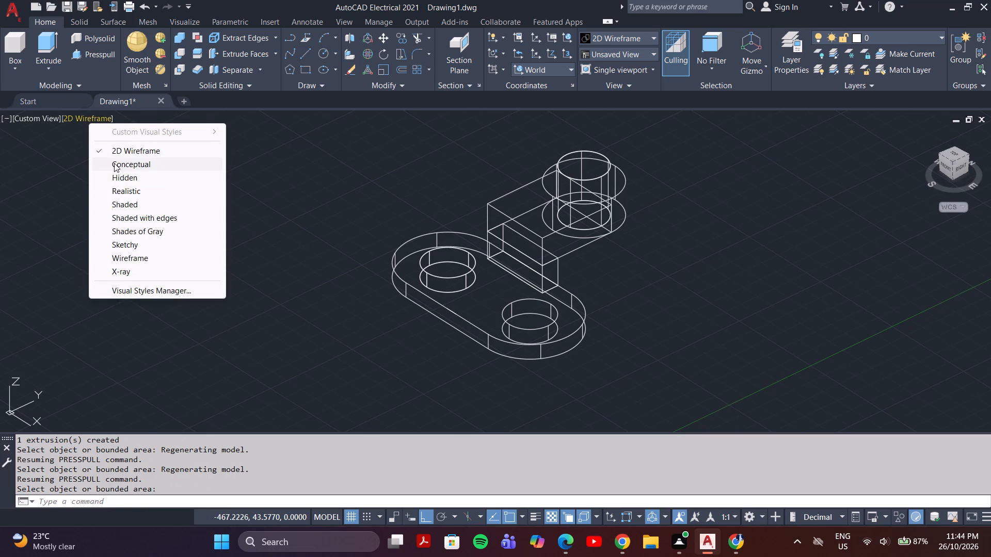
left_click(114, 163)
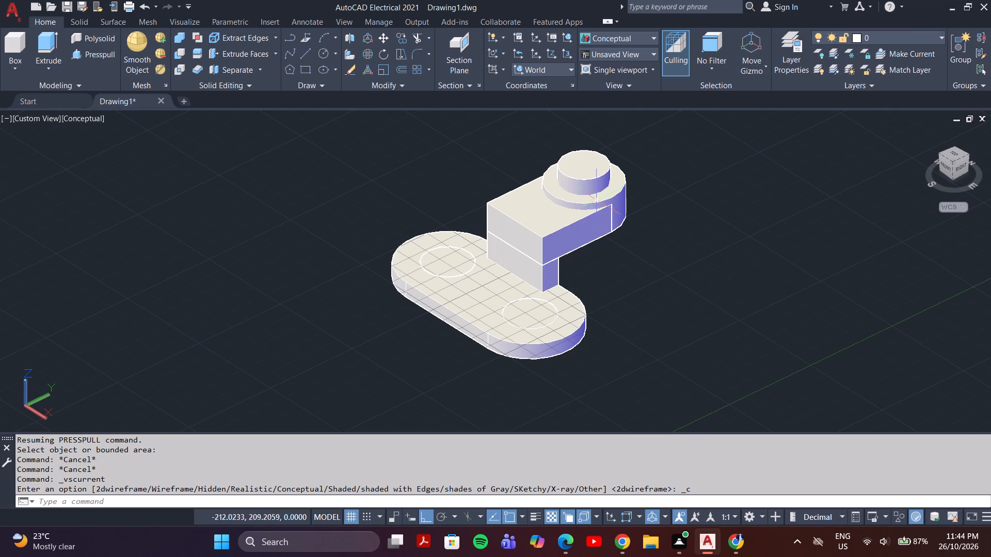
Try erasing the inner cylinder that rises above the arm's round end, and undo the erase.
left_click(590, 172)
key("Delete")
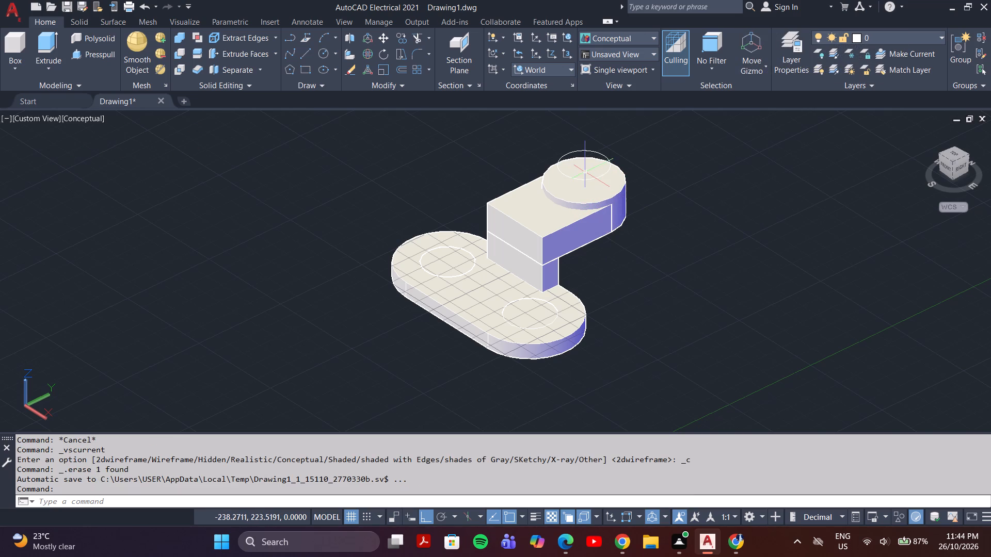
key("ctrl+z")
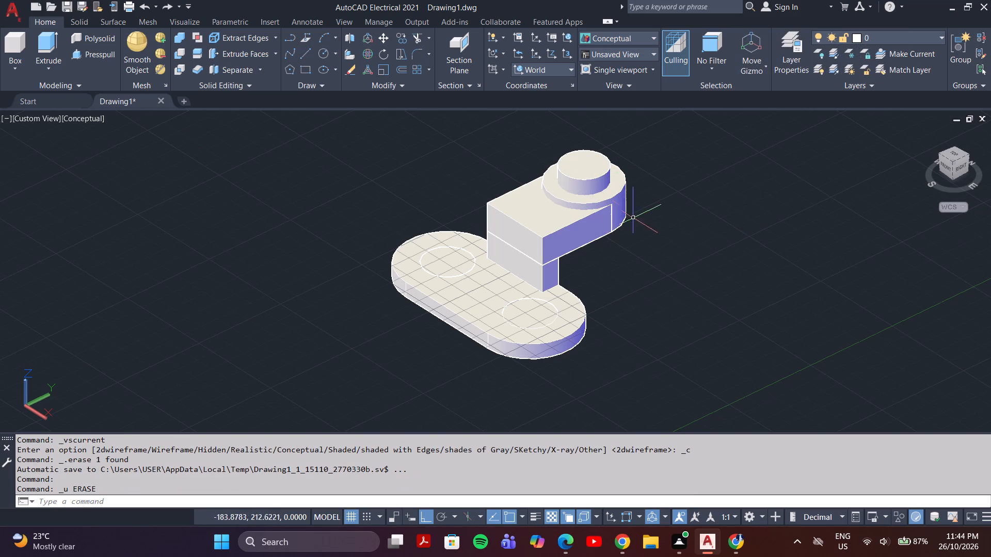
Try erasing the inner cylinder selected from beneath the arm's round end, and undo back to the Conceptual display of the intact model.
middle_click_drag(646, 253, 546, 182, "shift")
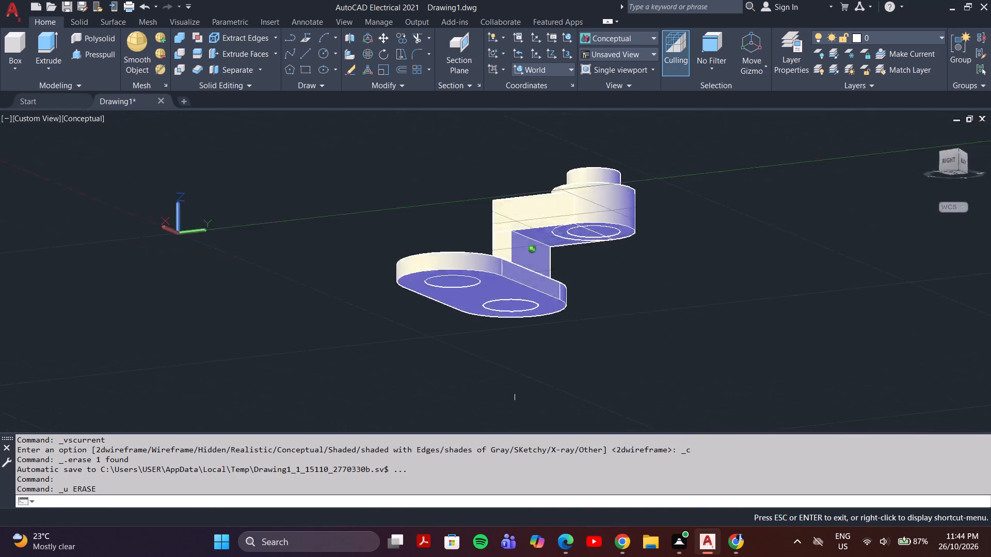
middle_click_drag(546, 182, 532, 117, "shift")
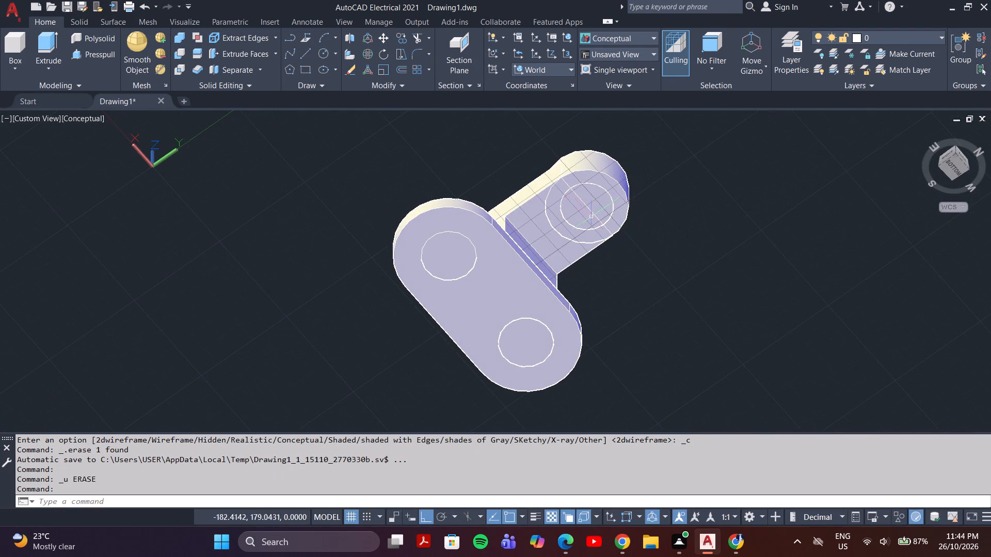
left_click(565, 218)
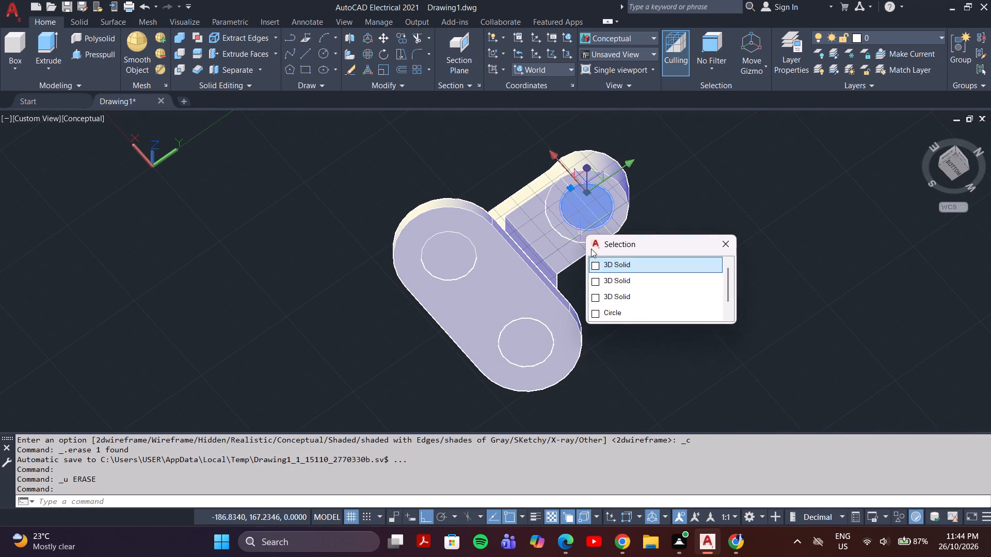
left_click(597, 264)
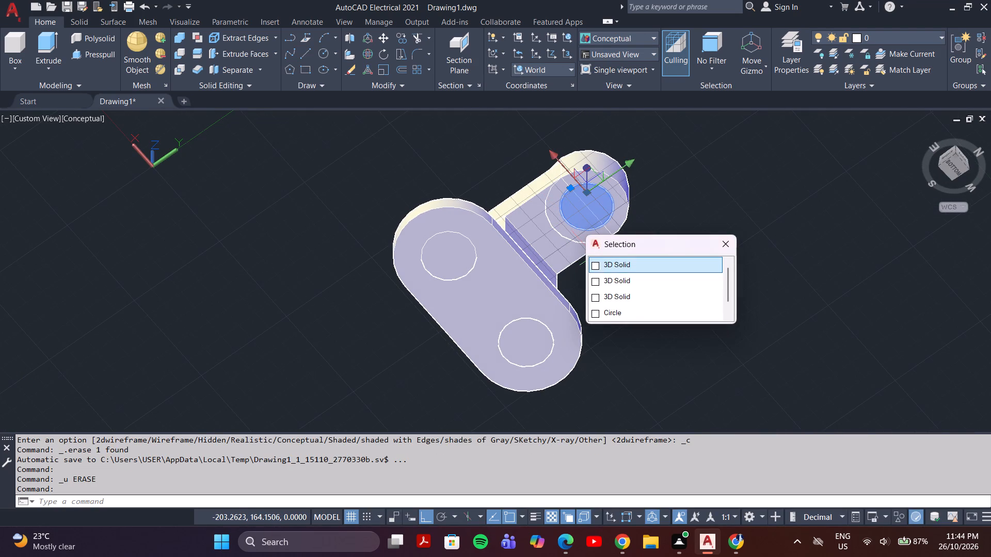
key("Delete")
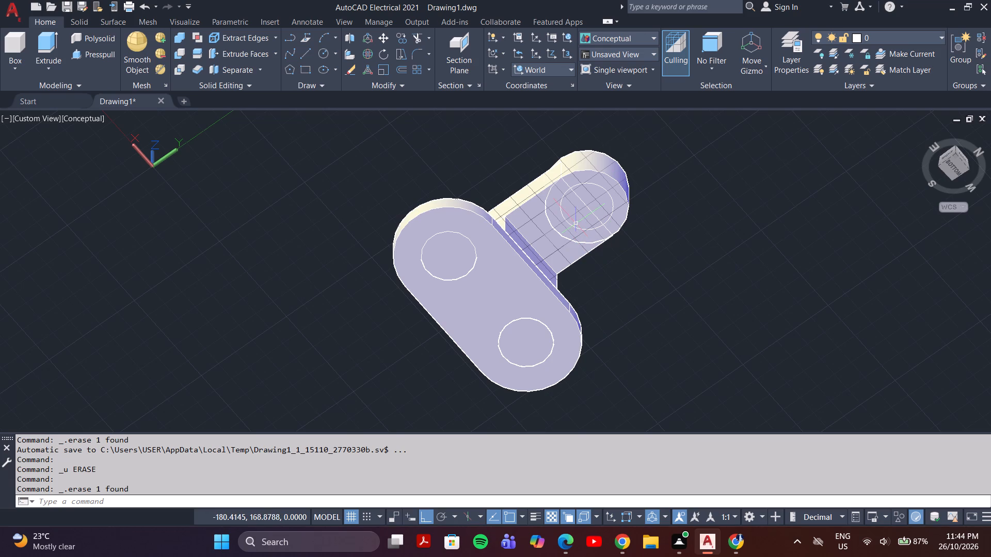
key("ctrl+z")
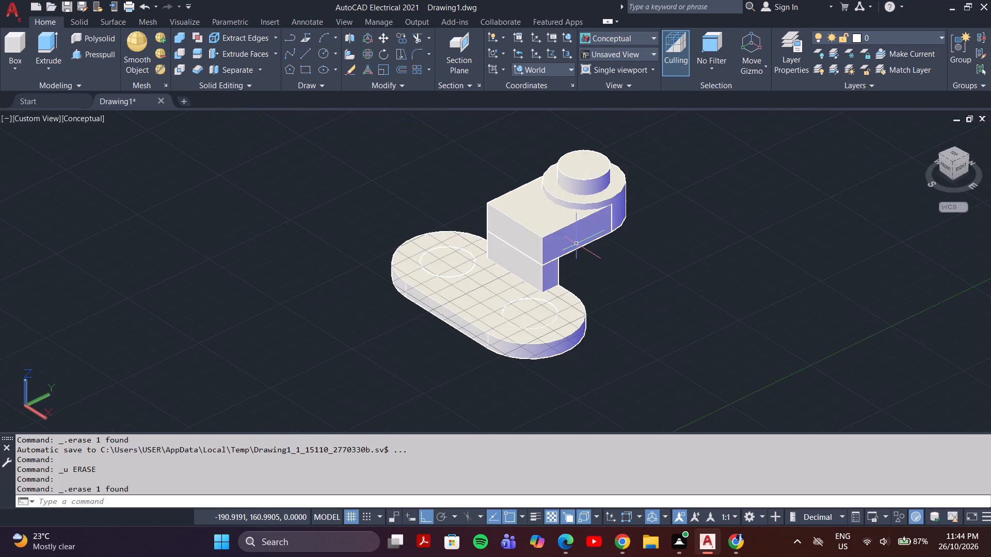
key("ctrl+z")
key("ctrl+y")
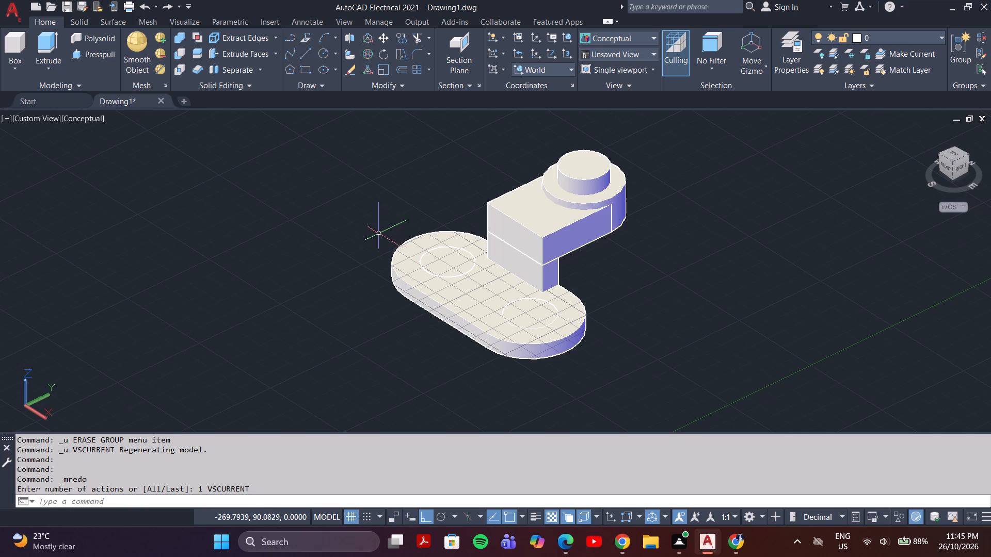
Presspull the west hole's circle on the slot plate's top face downward twice, freehand, to below the plate.
middle_click_drag(486, 271, 592, 286, "shift")
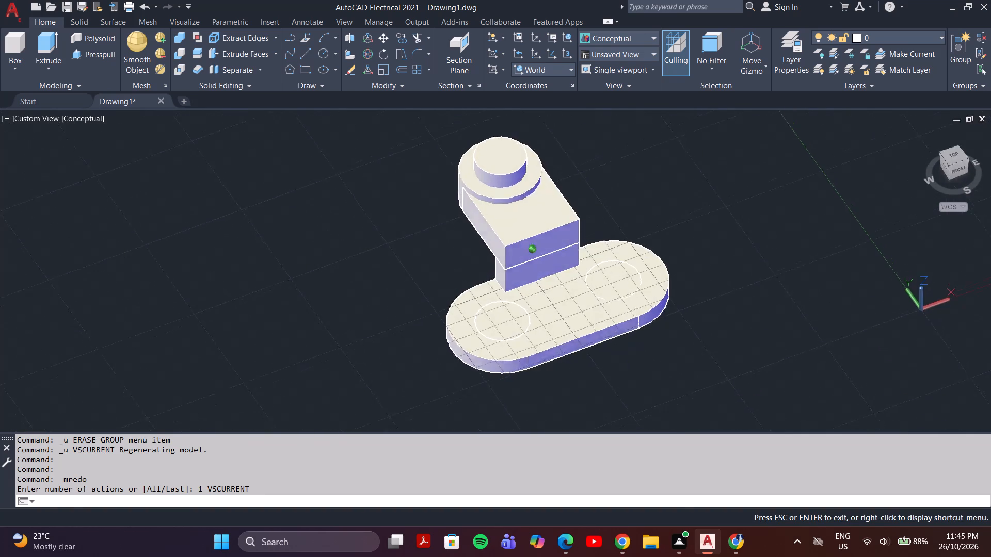
middle_click_drag(592, 286, 563, 277, "shift")
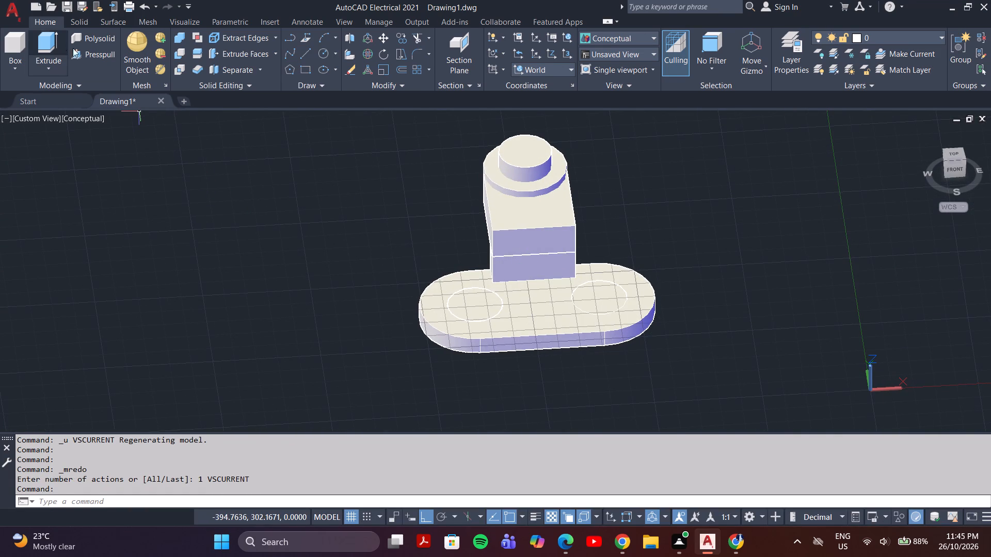
left_click(82, 54)
left_click(471, 315)
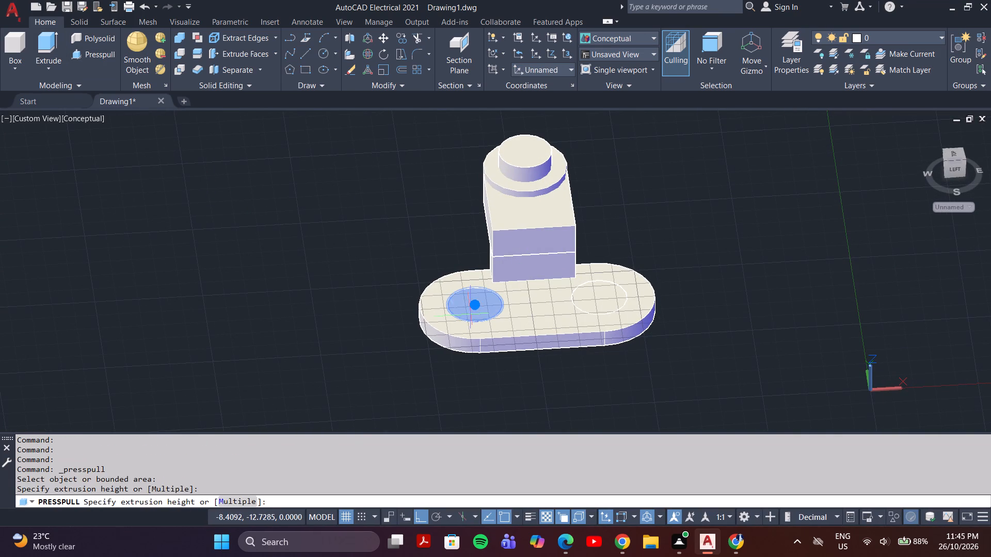
left_click_drag(469, 387, 470, 408)
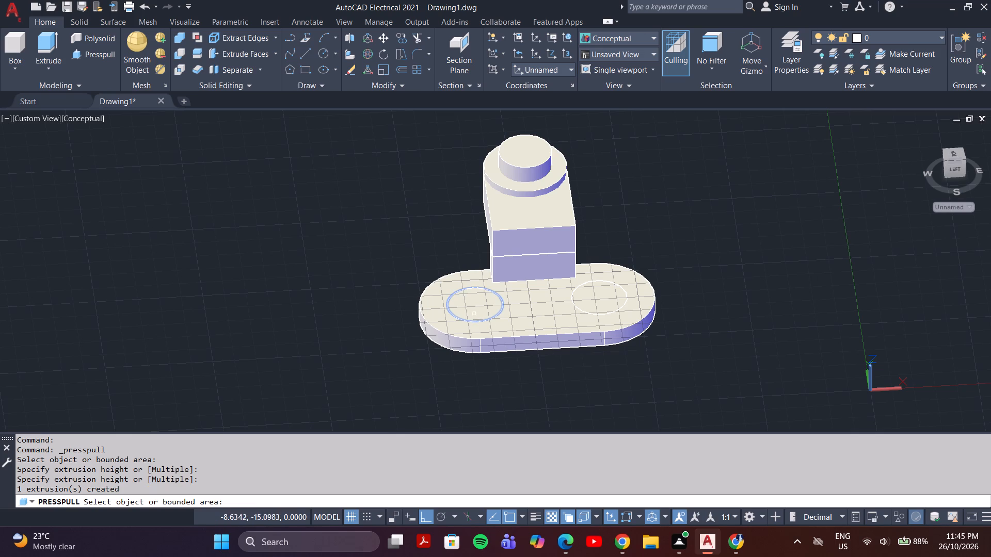
left_click(474, 314)
left_click_drag(456, 381, 455, 386)
key("Escape")
middle_click_drag(358, 339, 267, 350)
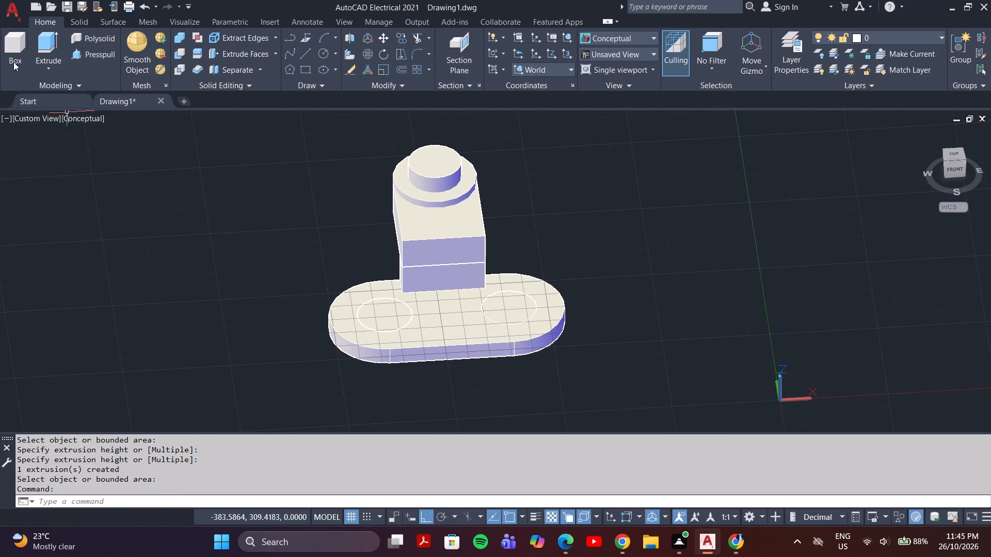
Display the model in the 2D Wireframe visual style.
left_click(87, 120)
left_click(117, 152)
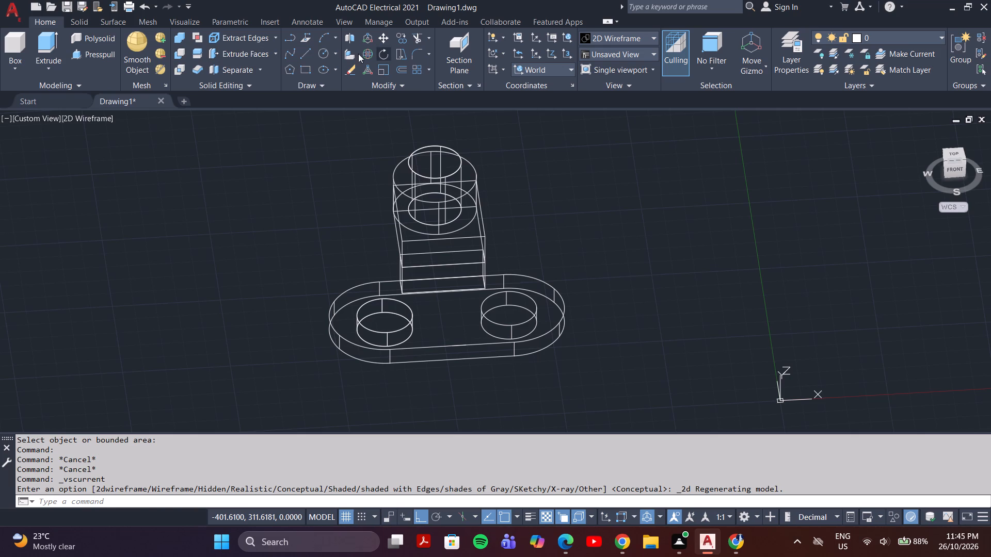
Draw a radius-16 circle centred on the west hole's top rim, on the slot plate's top face.
left_click(328, 55)
middle_click_drag(376, 322, 376, 342, "shift")
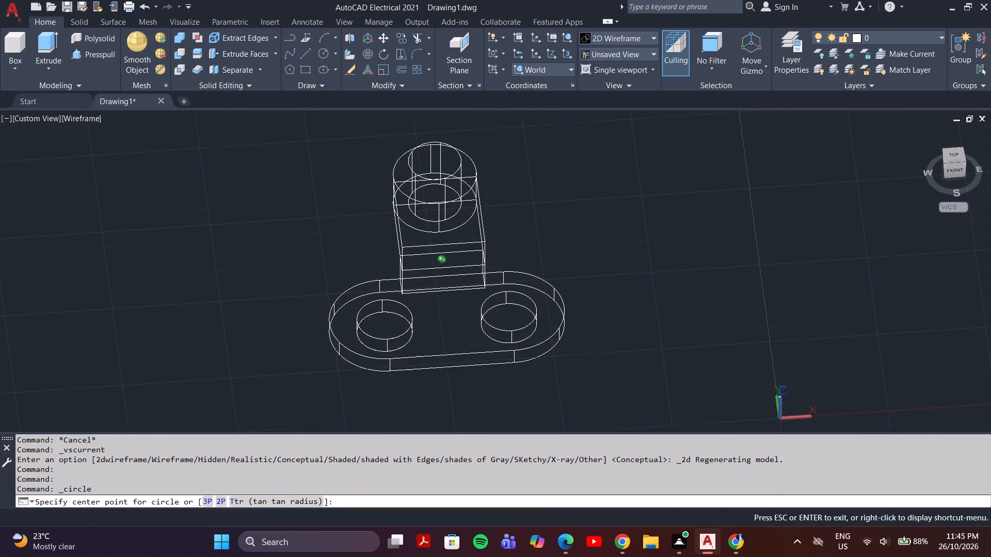
middle_click_drag(376, 342, 380, 371, "shift")
scroll(386, 335, "up", 7)
scroll(394, 335, "down", 4)
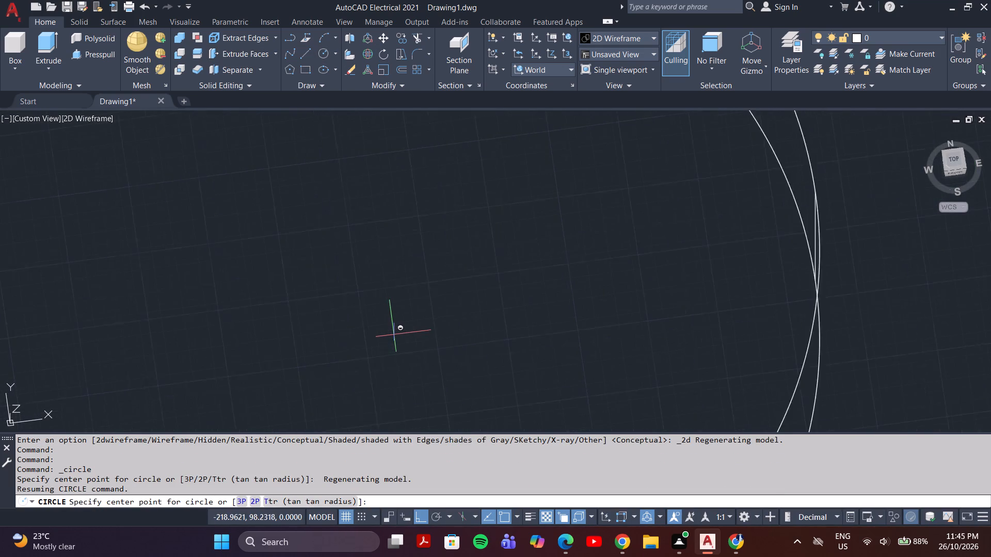
middle_click_drag(407, 337, 404, 365, "shift")
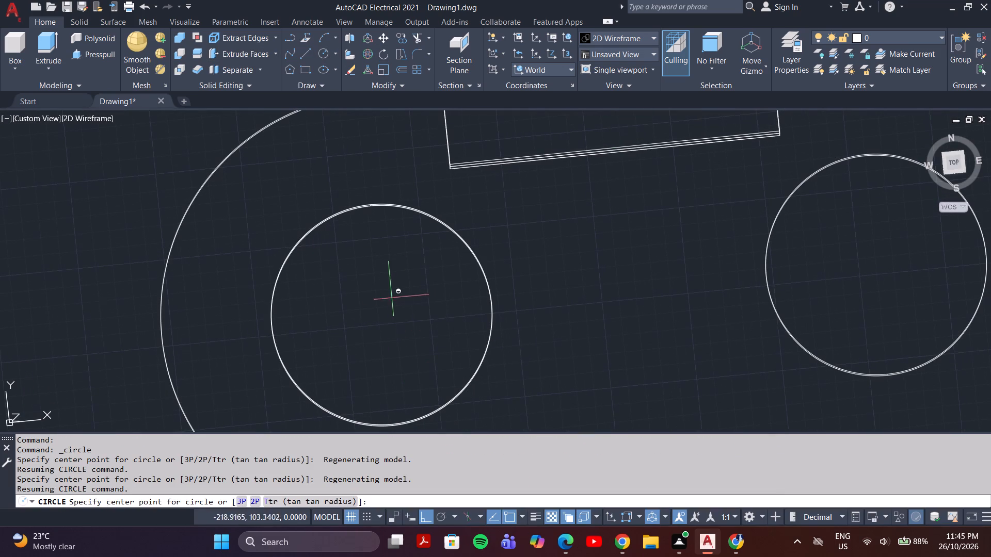
scroll(376, 320, "up", 3)
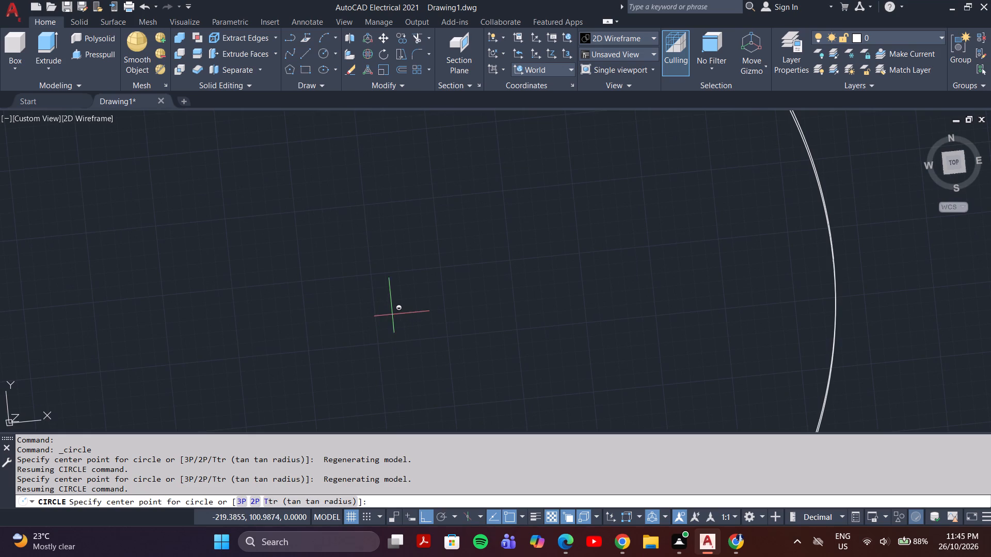
middle_click_drag(394, 313, 404, 275)
scroll(404, 275, "down", 2)
middle_click_drag(409, 275, 430, 243, "shift")
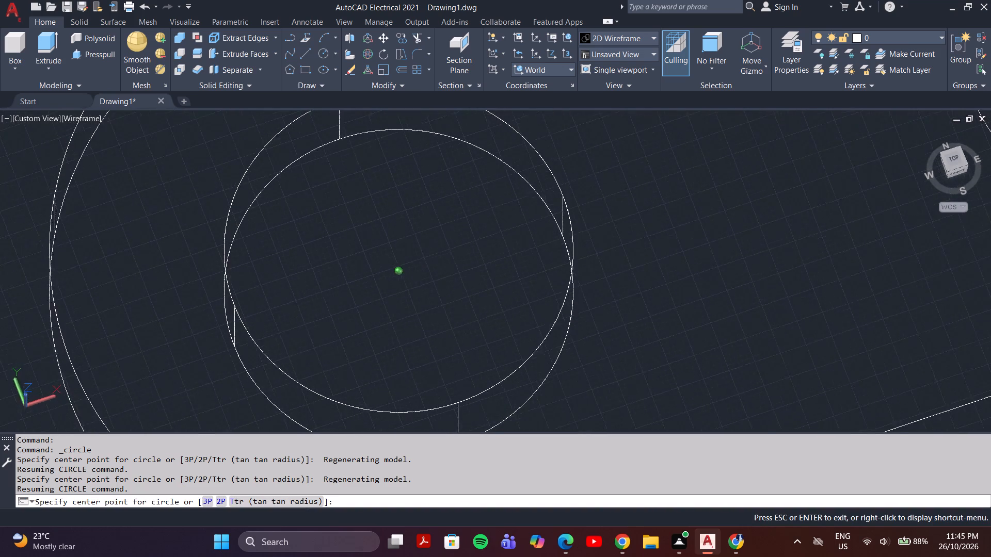
middle_click_drag(430, 243, 436, 237, "shift")
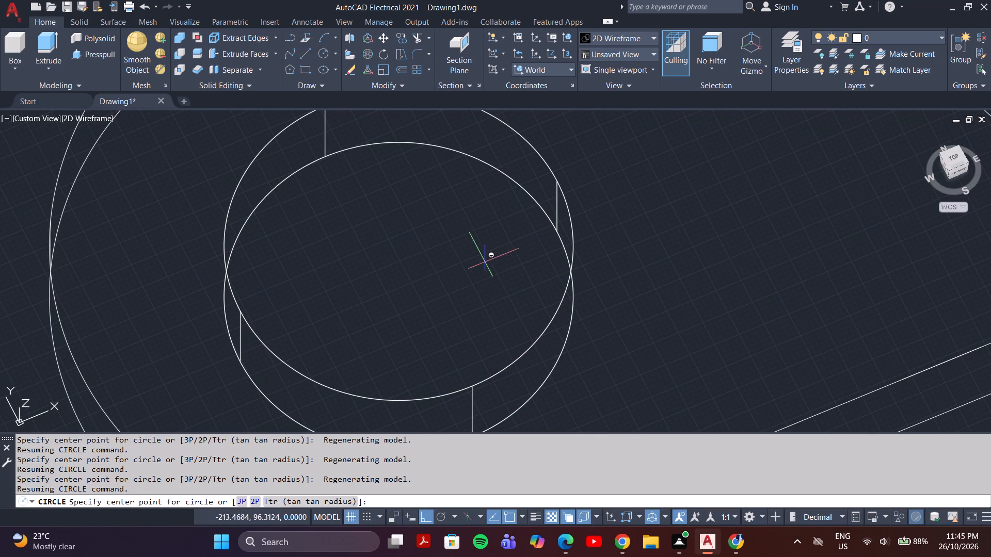
scroll(453, 203, "down", 1)
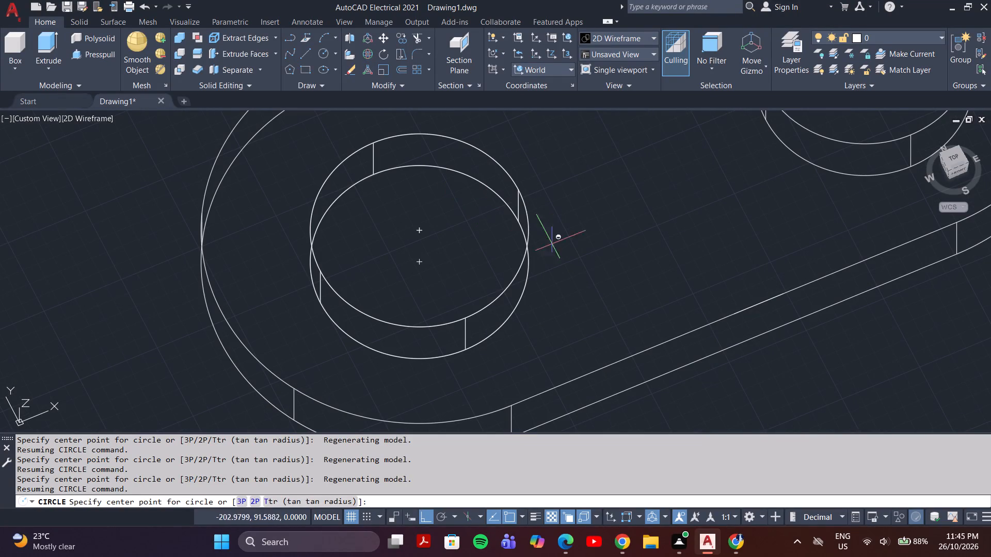
left_click(420, 228)
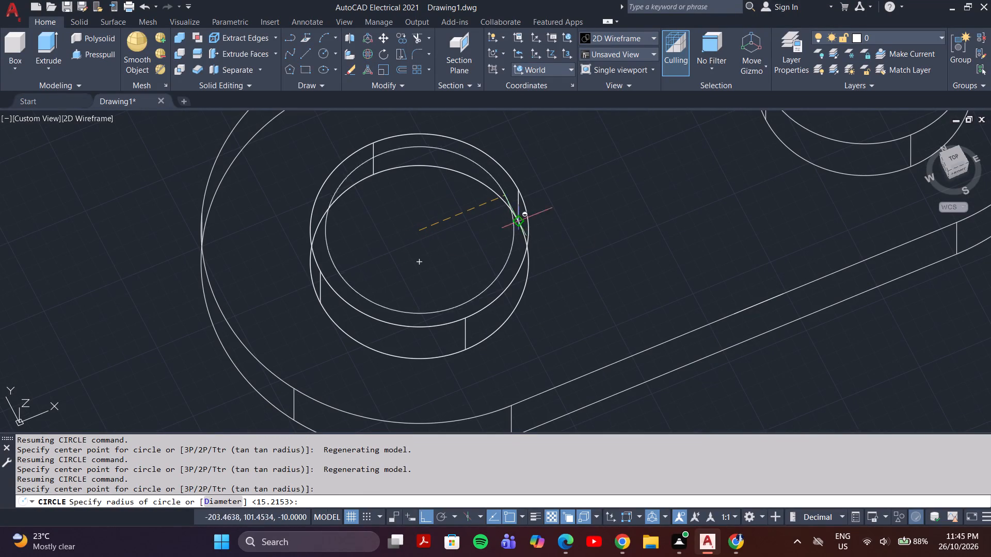
left_click(517, 191)
Draw a circle centred on the east hole's top rim, with its radius snapped to that rim.
scroll(576, 249, "down", 1)
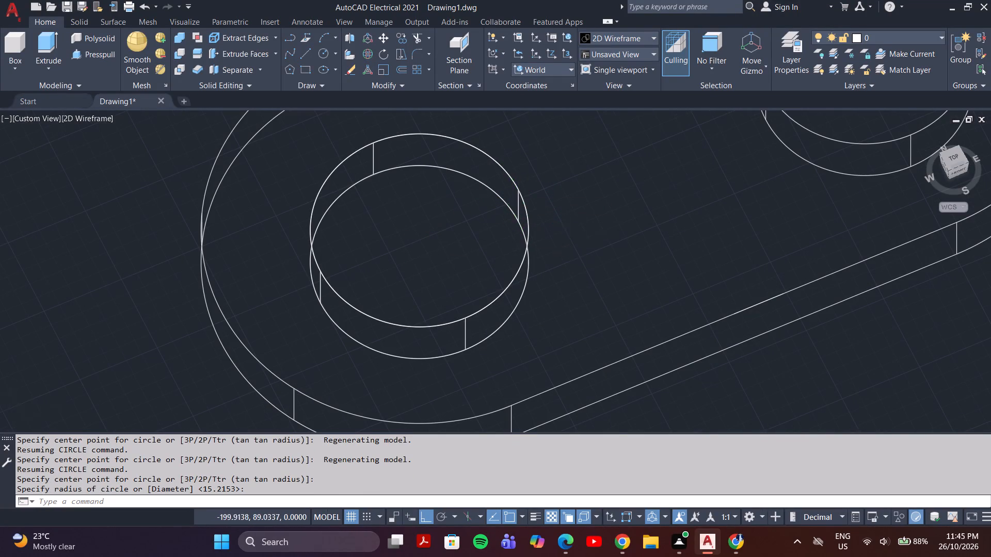
scroll(576, 250, "down", 1)
middle_click_drag(581, 258, 419, 288)
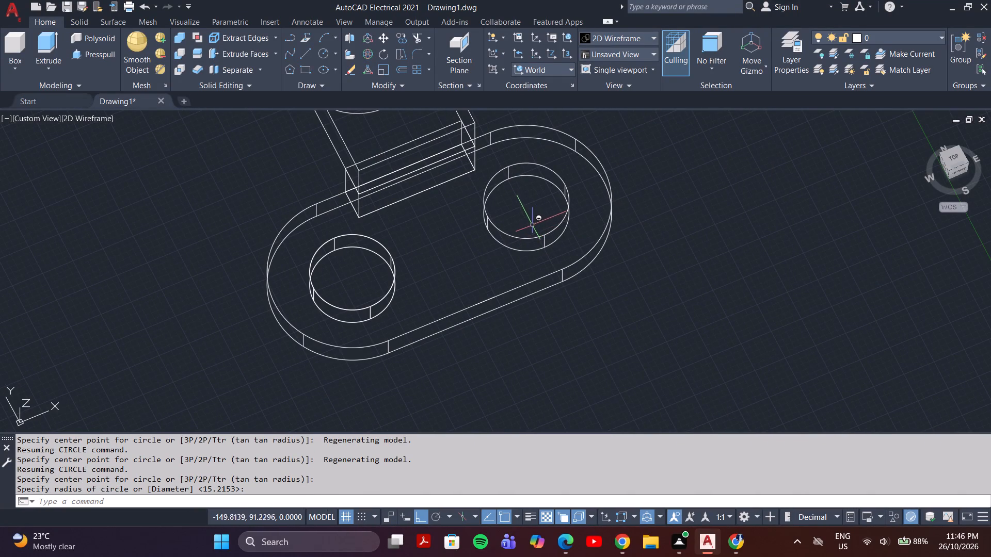
key("c")
key("Return")
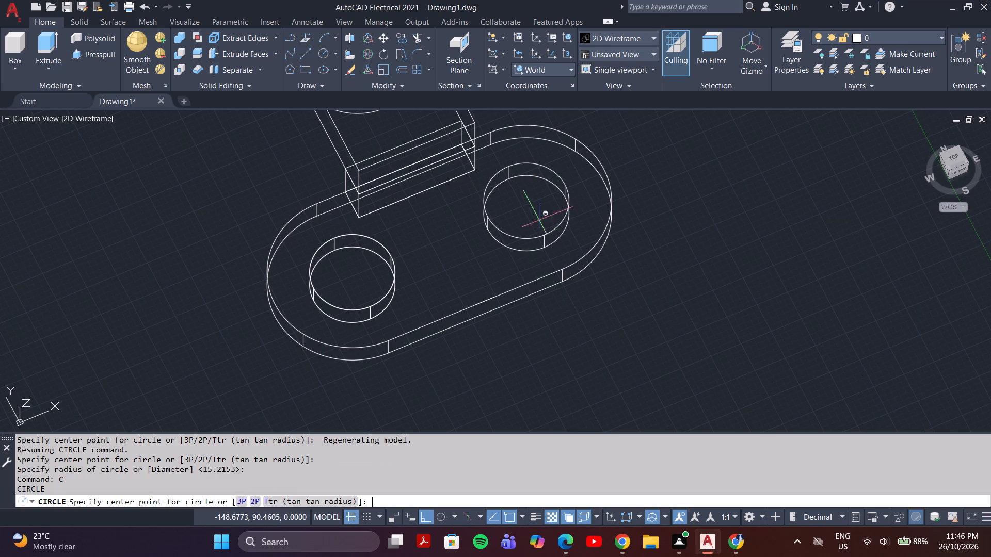
middle_click_drag(477, 238, 422, 288)
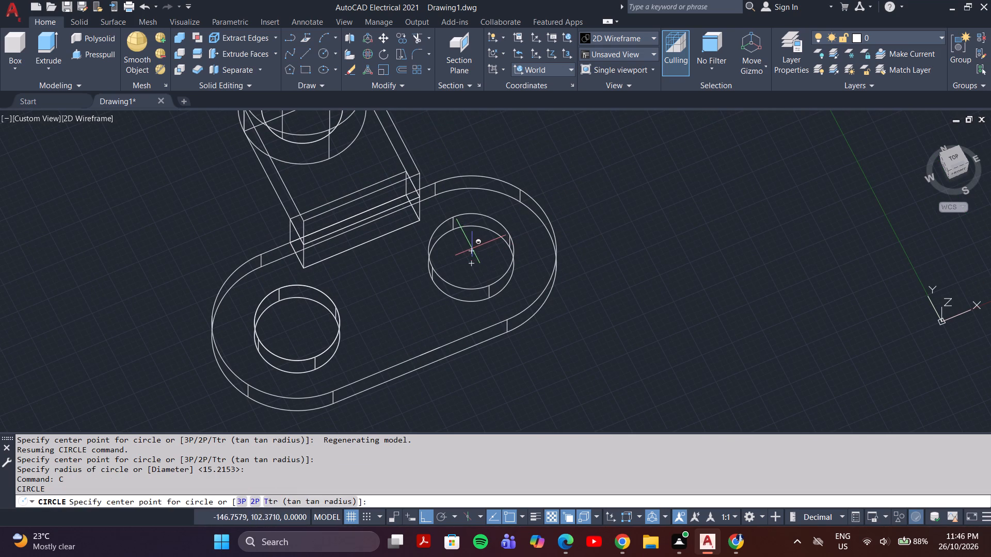
left_click(472, 251)
left_click(510, 236)
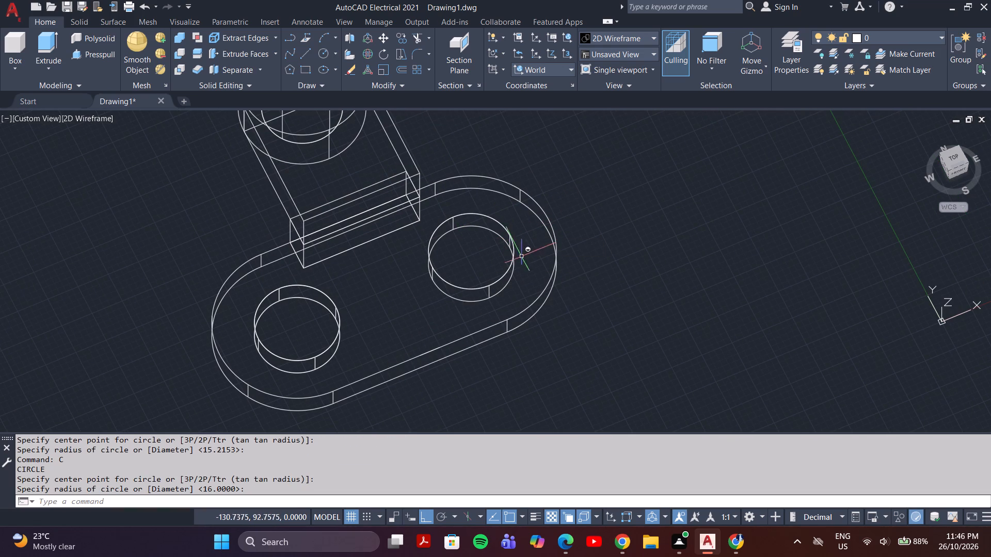
key("Escape")
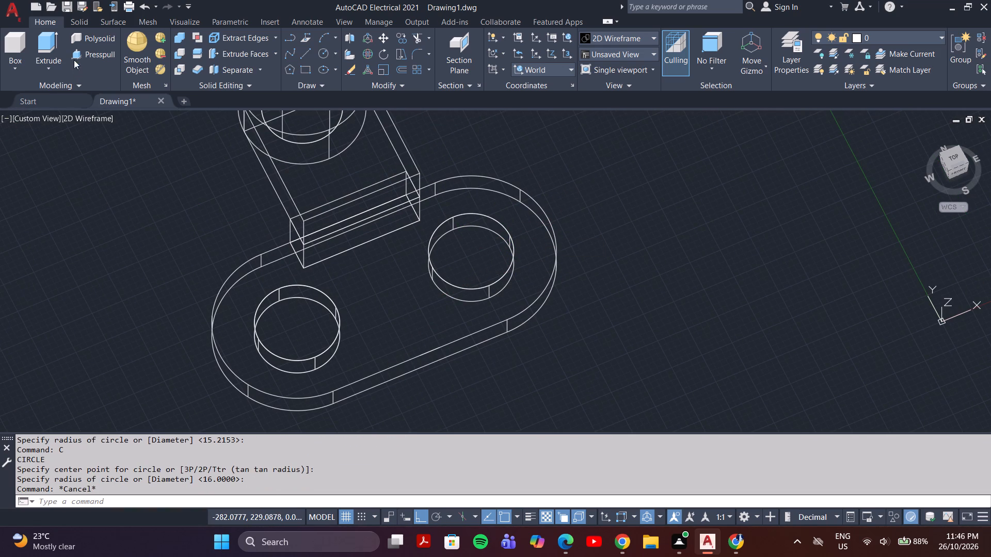
Presspull the west hole's top circle downward, freehand, to below the slot plate.
left_click(76, 54)
left_click(327, 299)
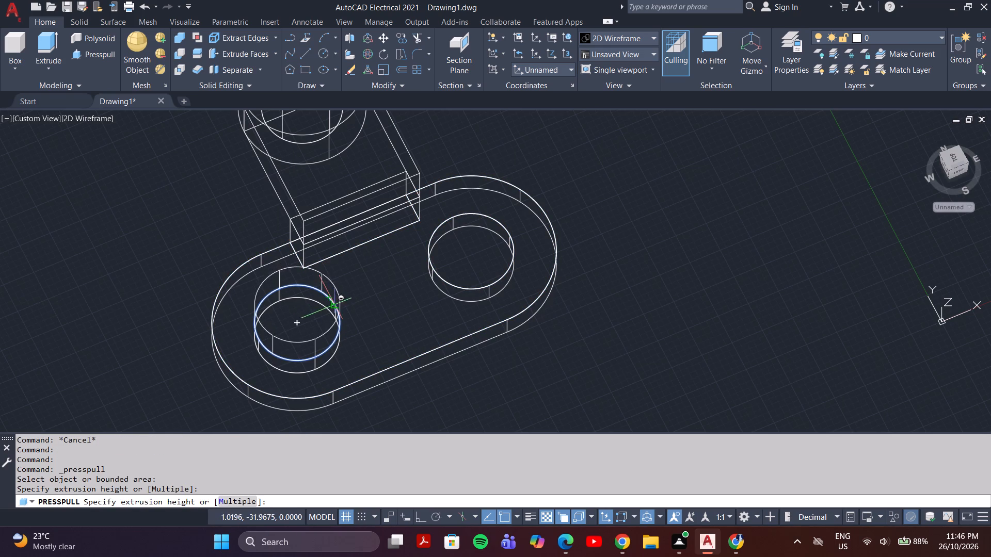
left_click(356, 423)
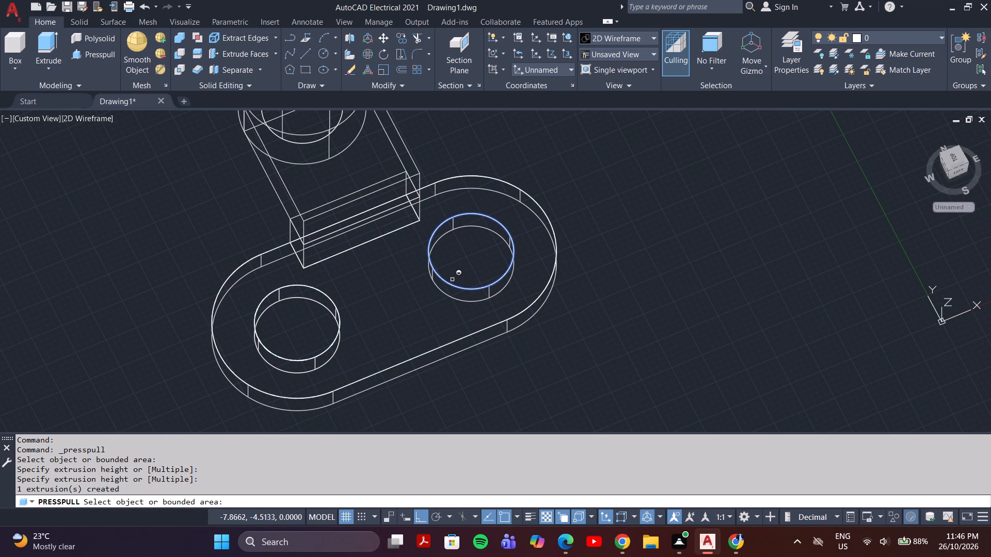
Presspull the east hole's top circle downward, freehand, to below the slot plate.
left_click(449, 284)
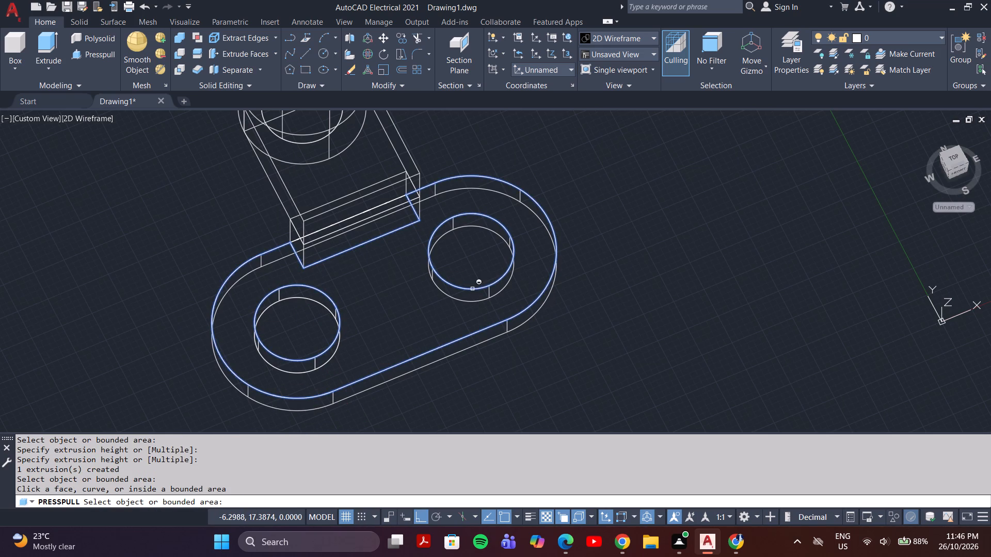
left_click(472, 289)
key("Return")
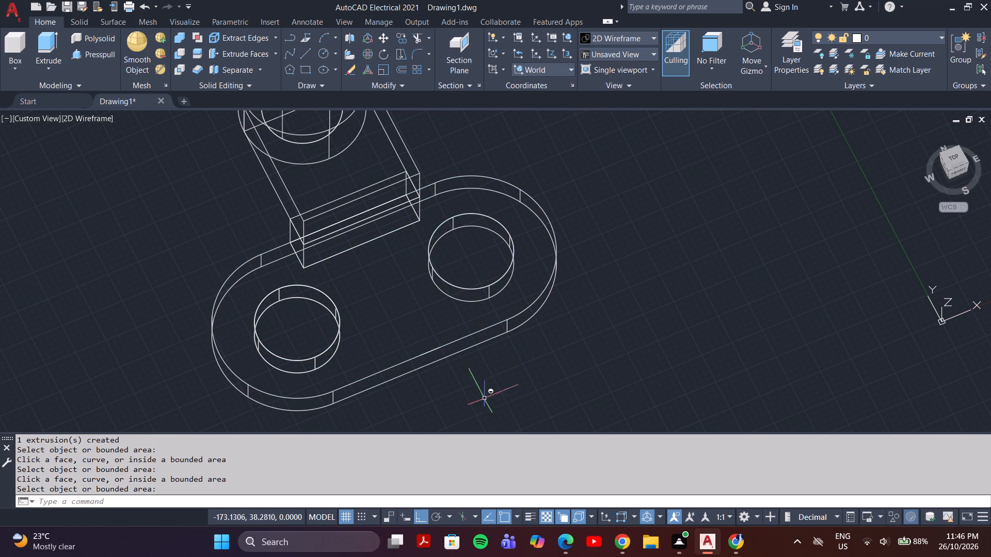
key("Escape")
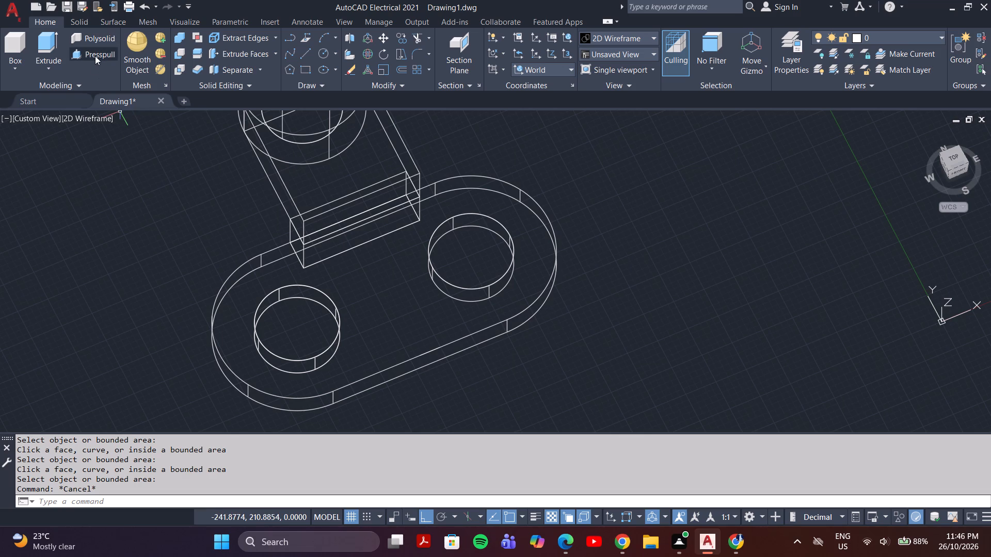
left_click(95, 56)
left_click(466, 281)
left_click_drag(538, 413, 545, 428)
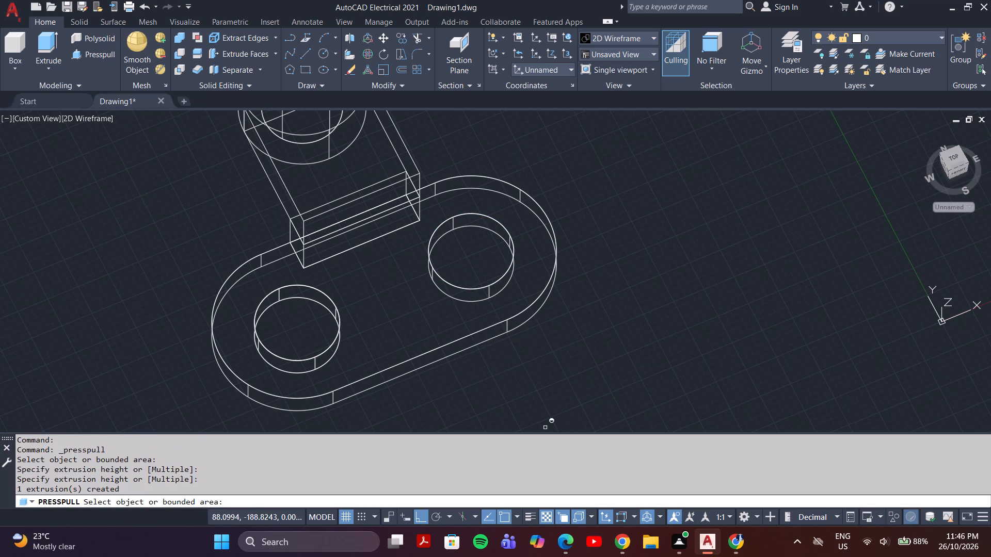
Switch the visual style to Conceptual.
key("Escape")
left_click(92, 118)
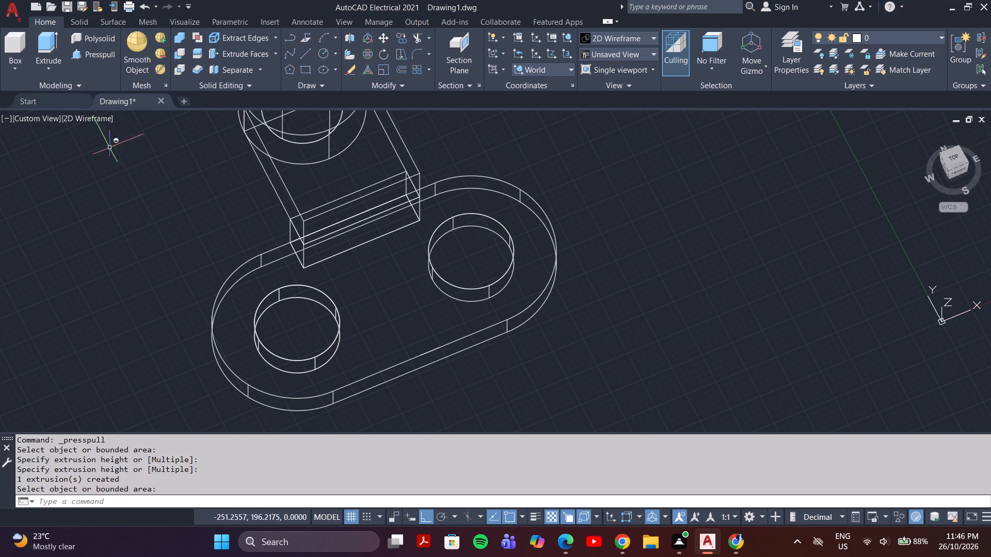
left_click(83, 121)
left_click(94, 122)
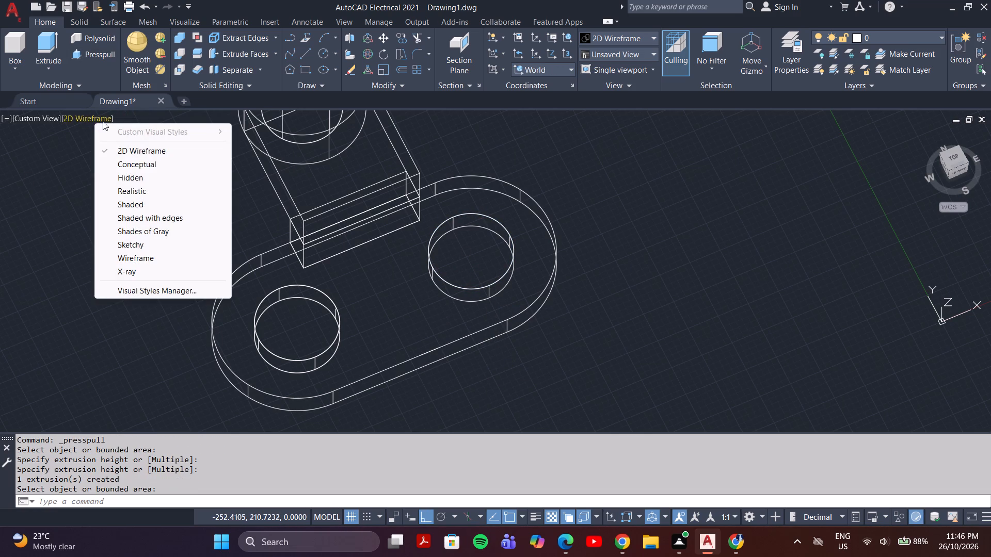
left_click(123, 165)
Try repeatedly to presspull the east hole's top circle, freehand, to below the slot plate.
middle_click_drag(480, 286, 423, 214, "shift")
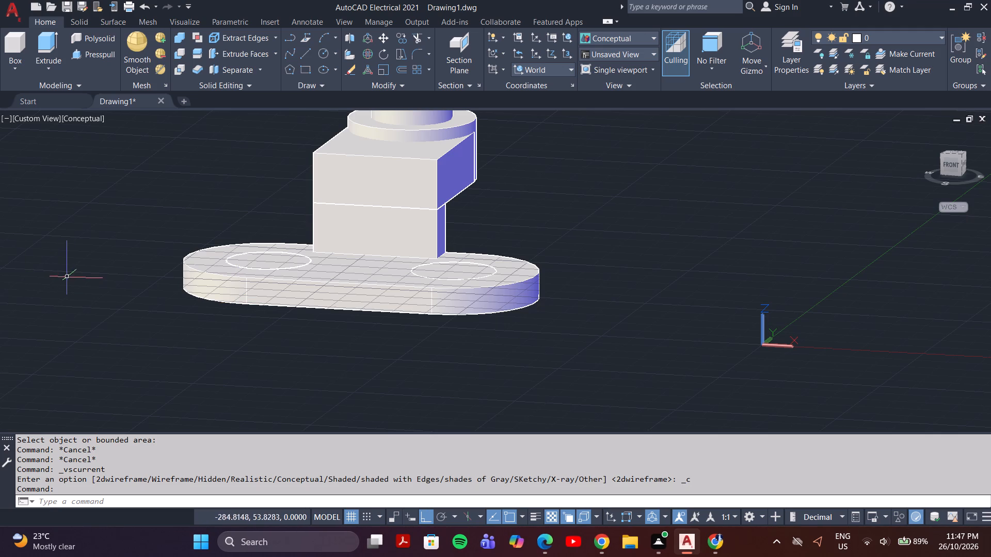
middle_click_drag(403, 298, 393, 360, "shift")
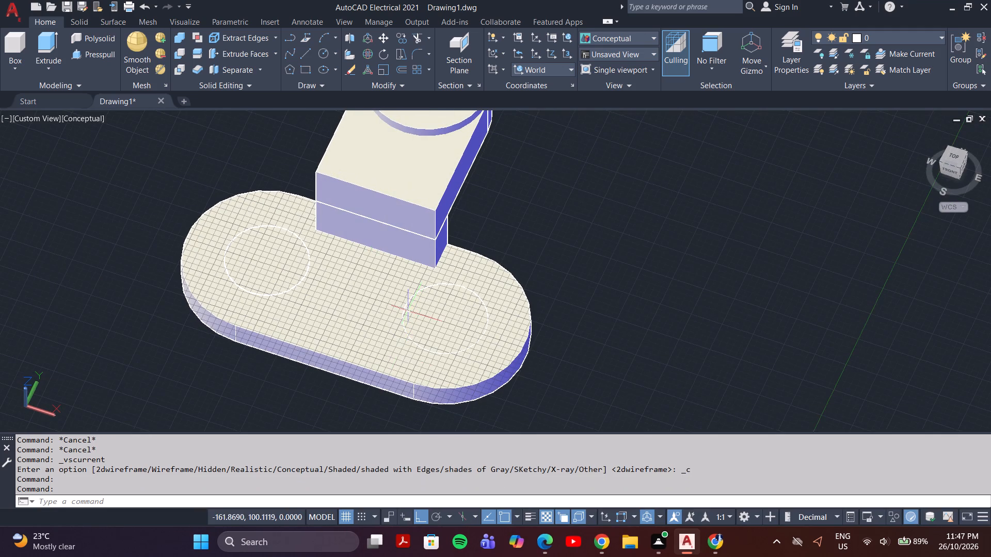
left_click(405, 319)
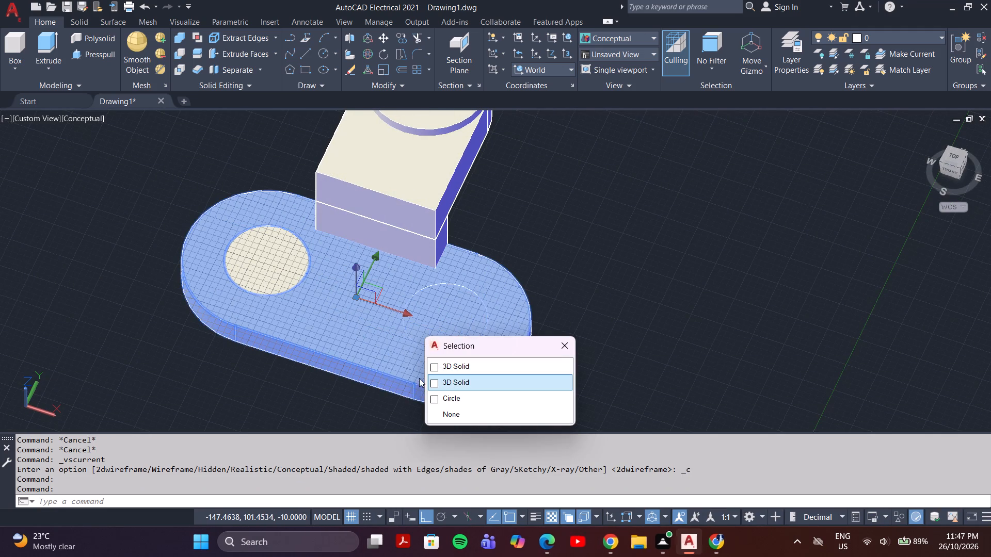
left_click(446, 397)
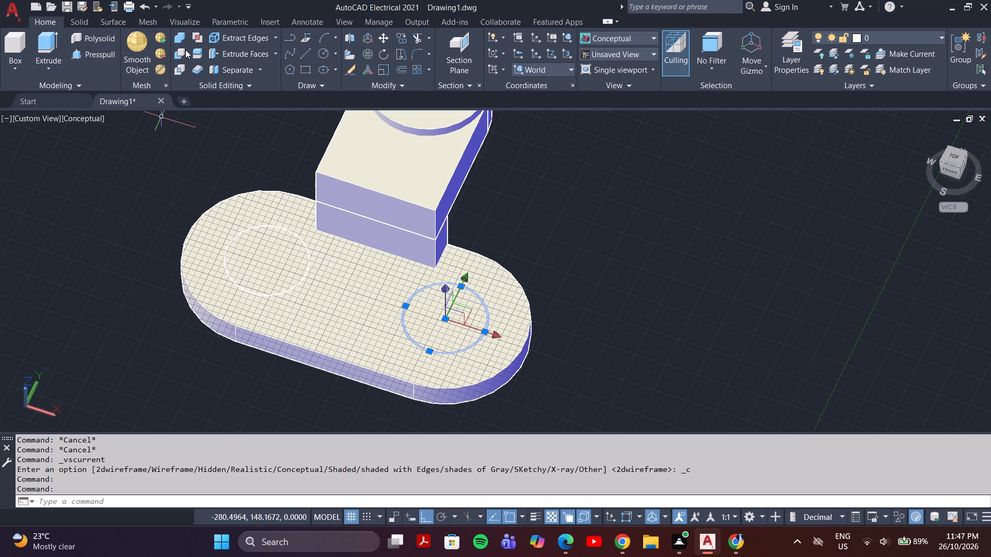
left_click(101, 56)
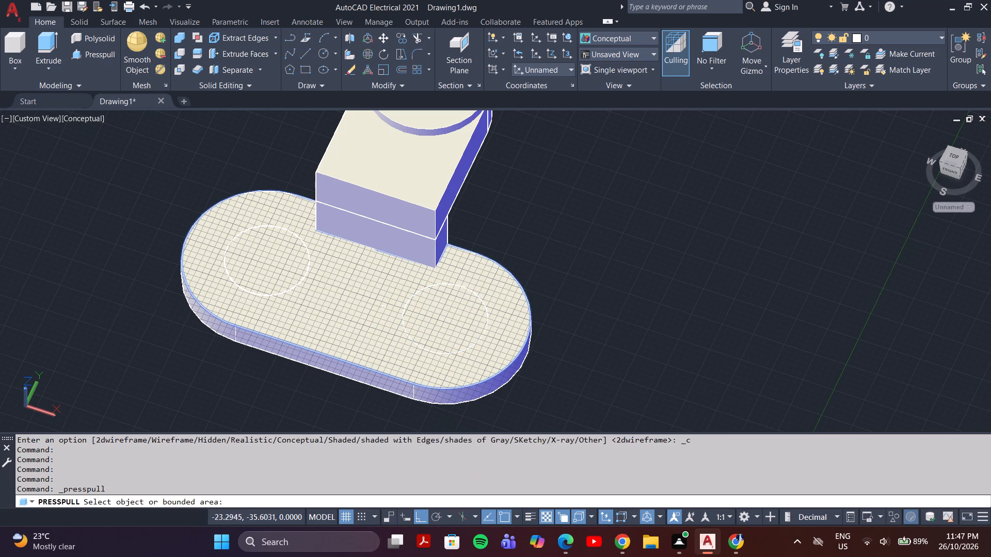
left_click(413, 308)
left_click(495, 405)
left_click(456, 345)
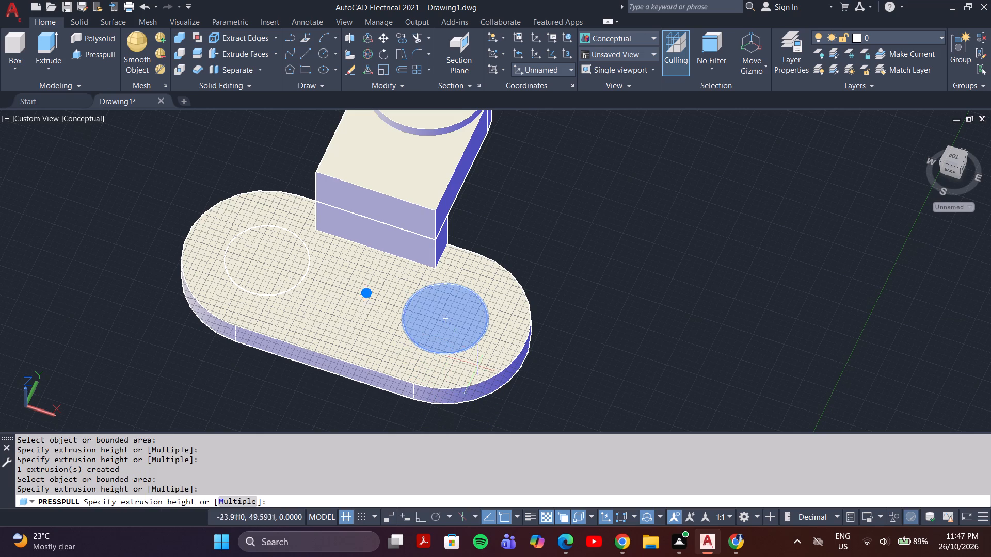
left_click(580, 400)
left_click(441, 321)
left_click(439, 317)
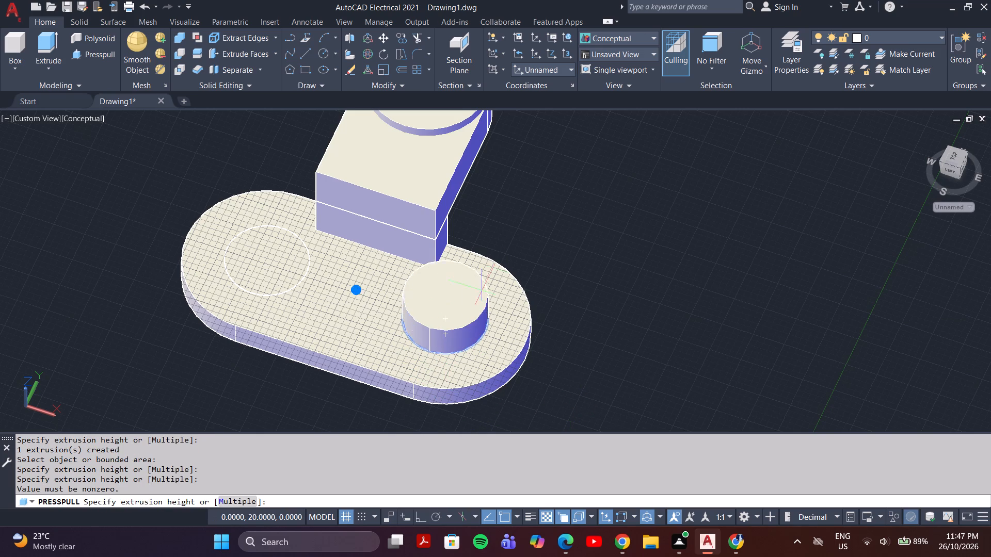
left_click(600, 392)
key("Escape")
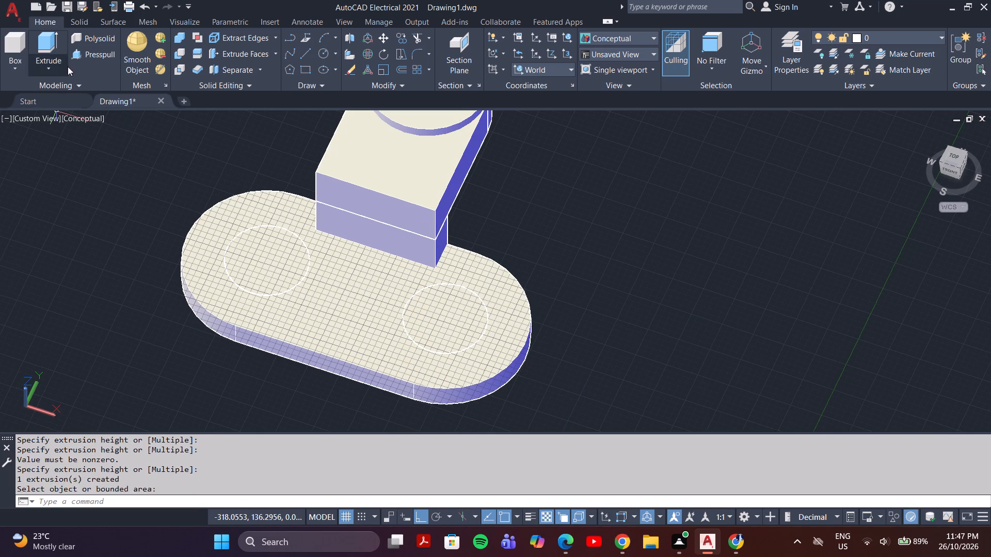
key("Escape")
key("Escape")
Presspull the east hole's top circle and the west hole's top circle, freehand, to below the slot plate.
left_click(85, 56)
left_click(414, 331)
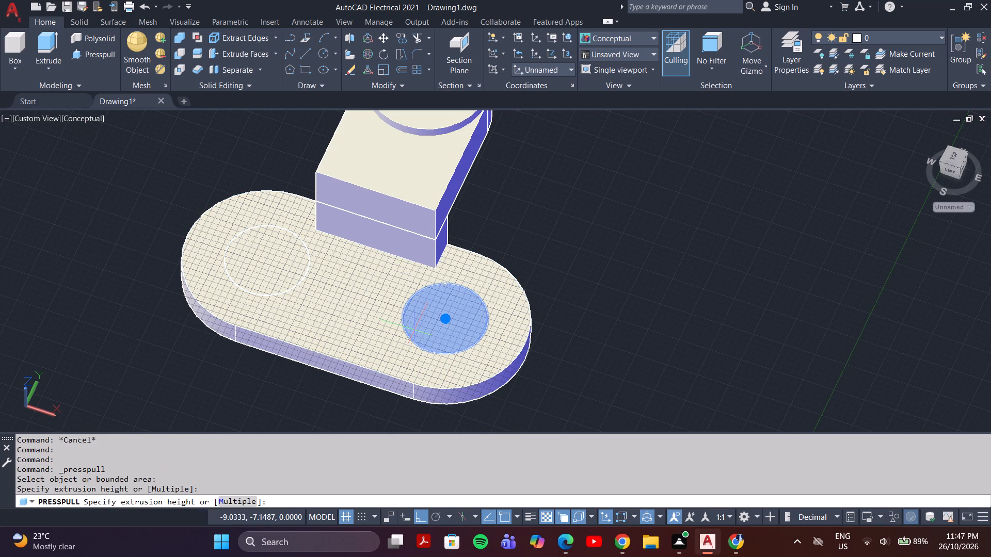
left_click(588, 431)
left_click(265, 268)
left_click(220, 322)
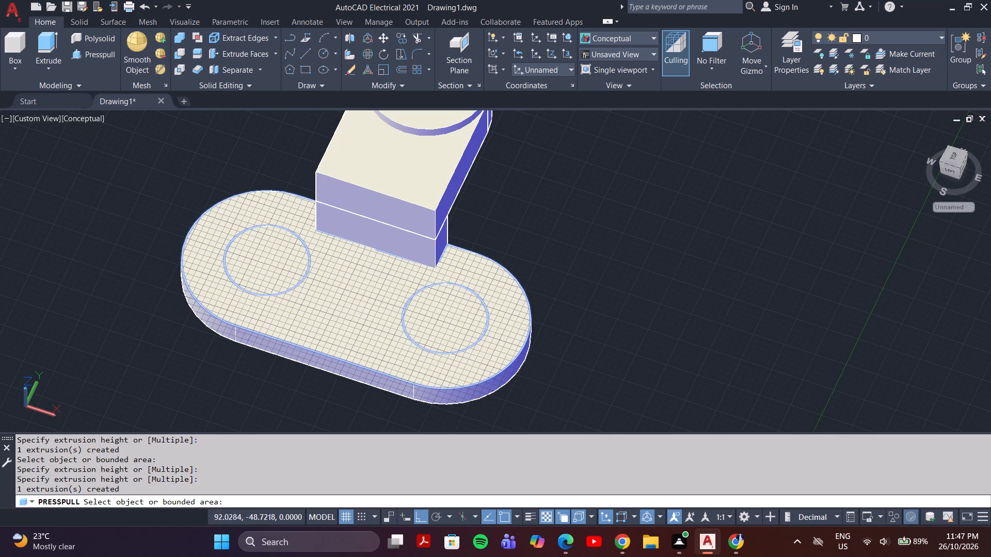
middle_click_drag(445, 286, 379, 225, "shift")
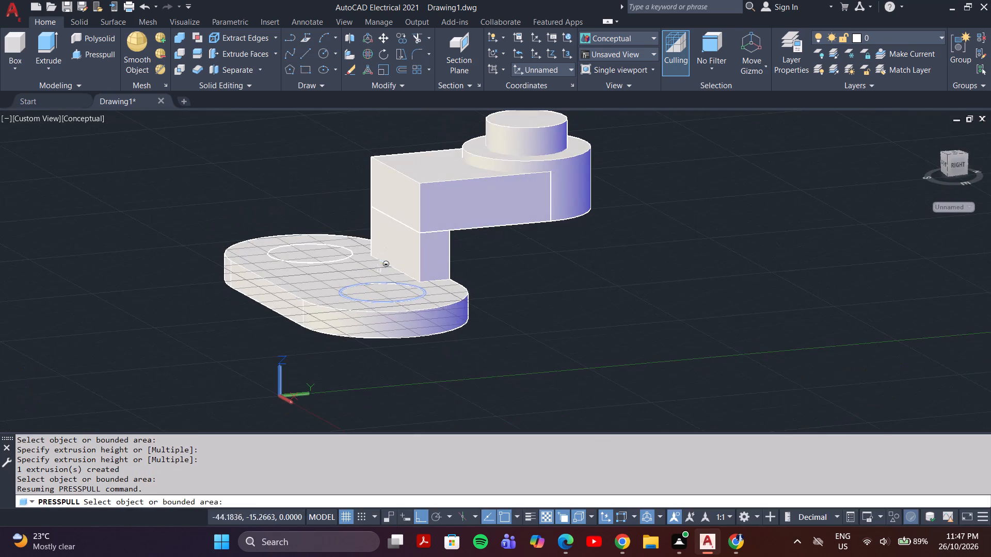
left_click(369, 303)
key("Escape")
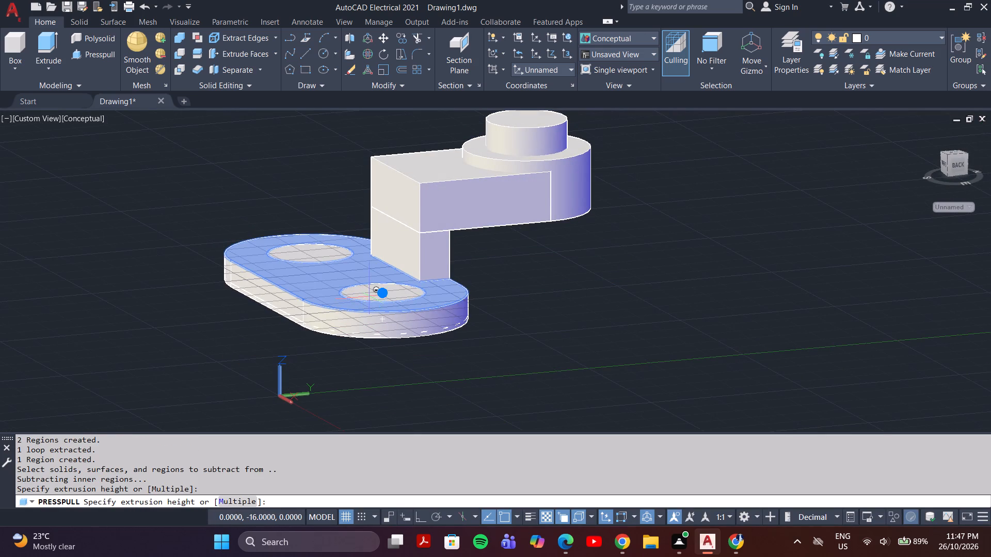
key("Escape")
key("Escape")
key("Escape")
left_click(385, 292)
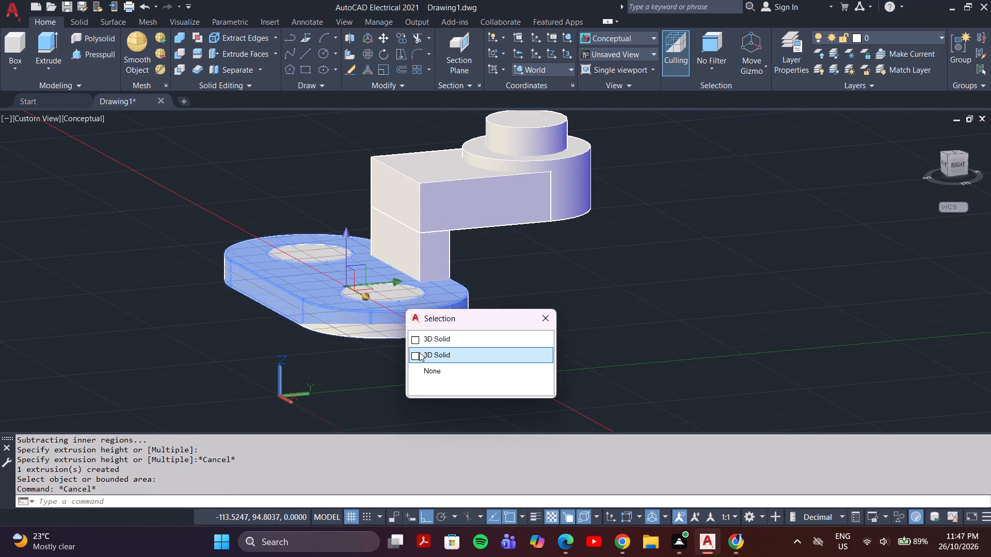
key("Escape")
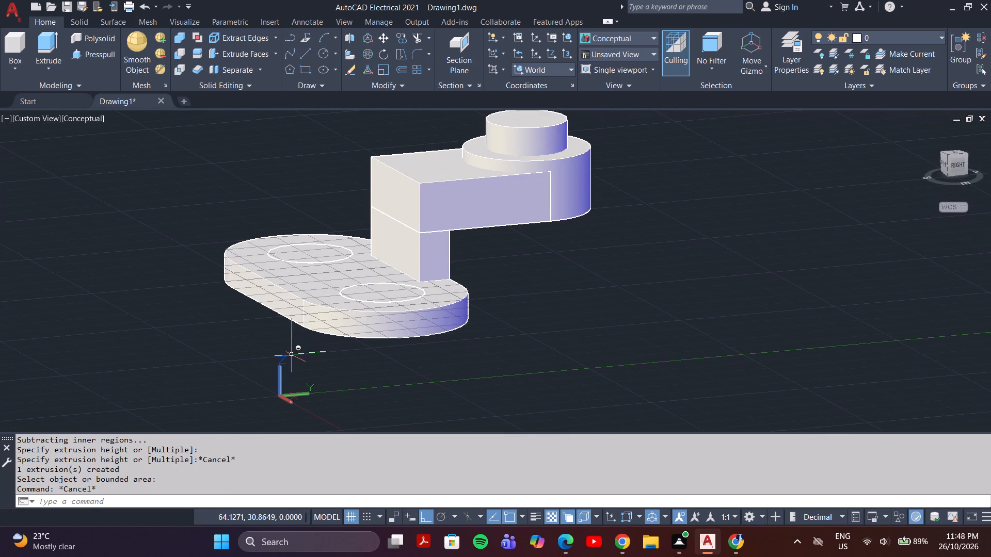
Examine the slot plate's two hole locations from several angles, checking which solids lie at the east hole.
middle_click_drag(627, 322, 538, 367)
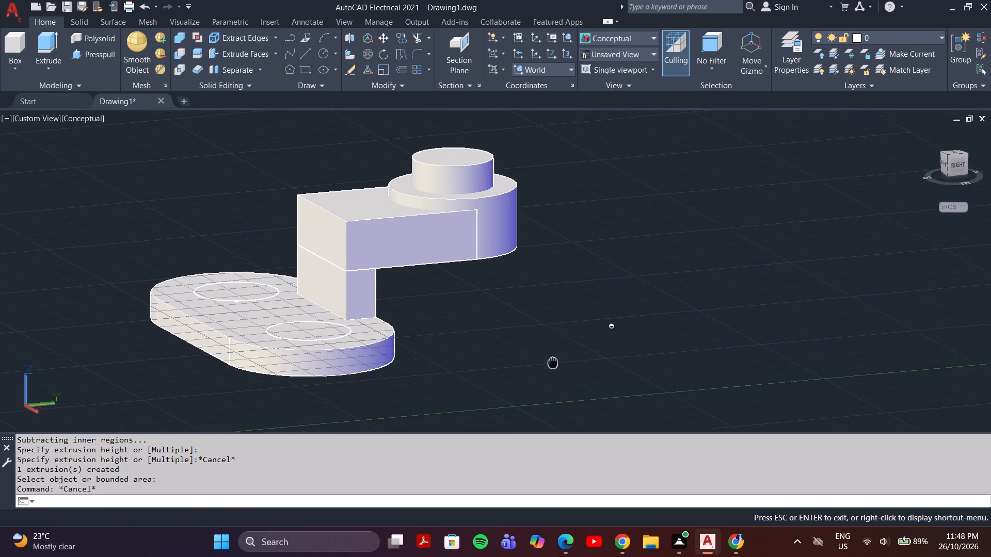
middle_click_drag(538, 367, 525, 373)
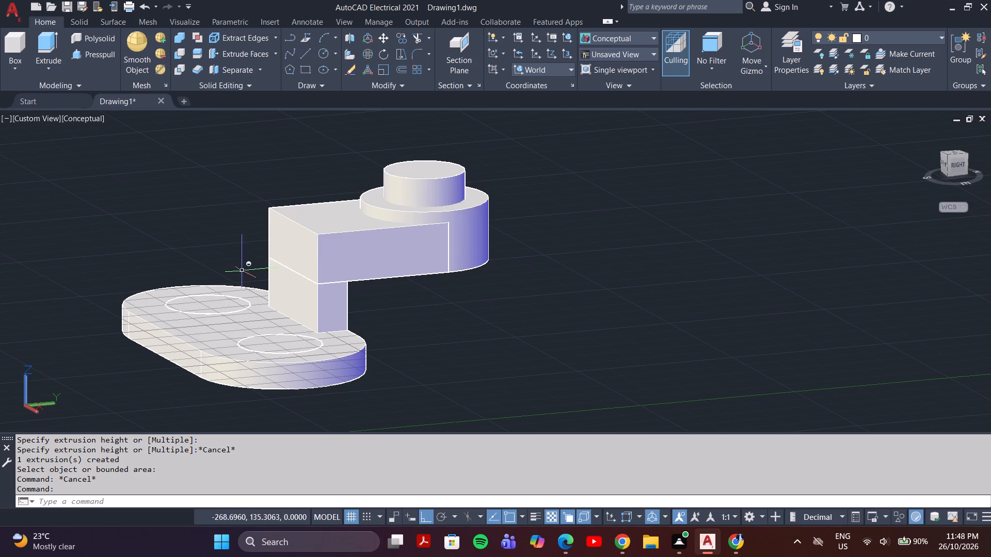
middle_click_drag(275, 287, 423, 329)
middle_click_drag(402, 351, 470, 382, "shift")
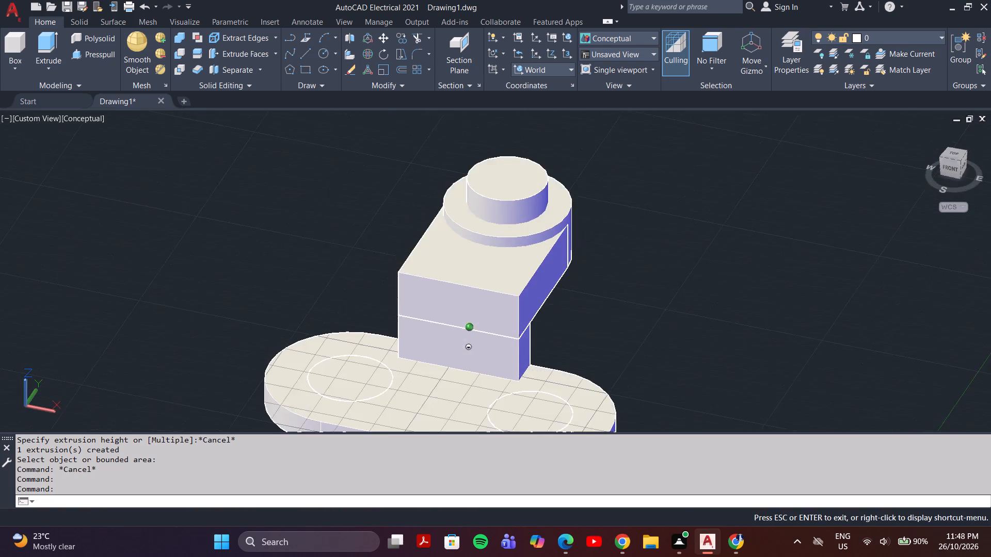
middle_click_drag(470, 382, 471, 382, "shift")
middle_click_drag(533, 322, 443, 222)
scroll(502, 327, "up", 1, "shift")
middle_click_drag(502, 327, 510, 358, "shift")
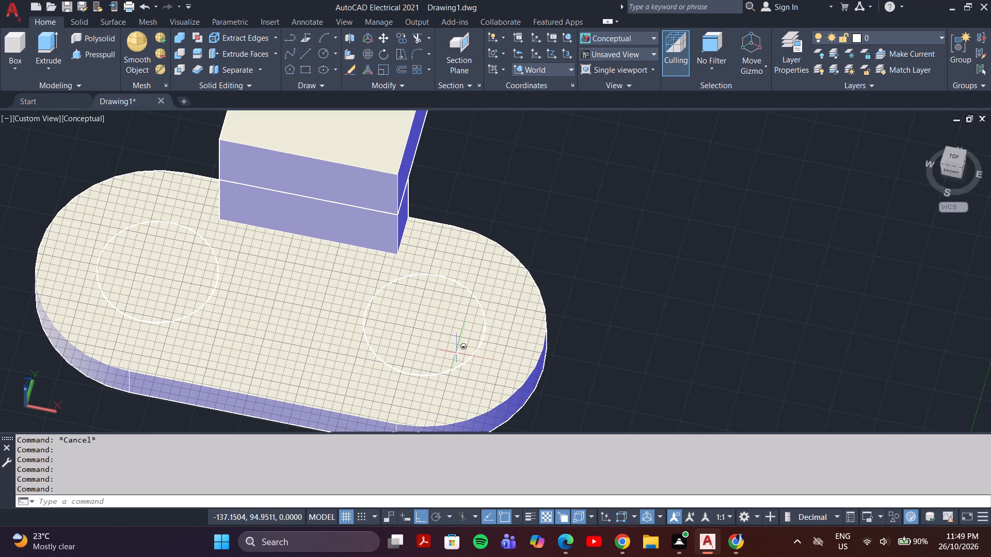
left_click(447, 343)
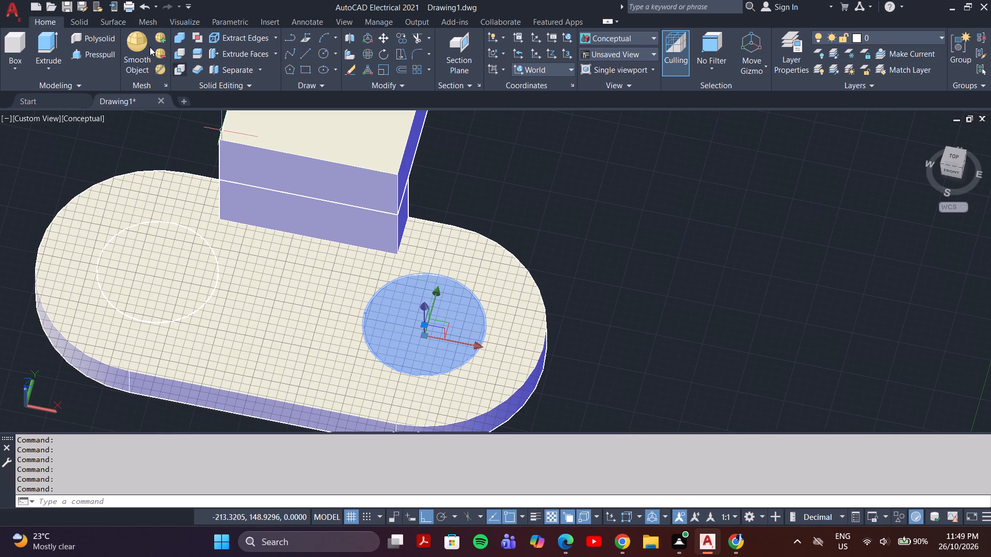
key("Escape")
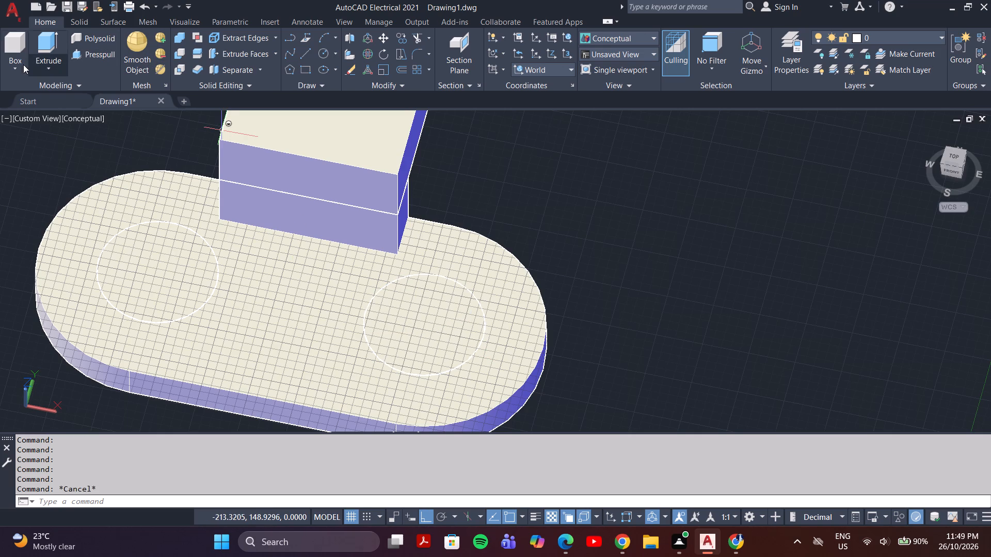
left_click(479, 345)
key("Escape")
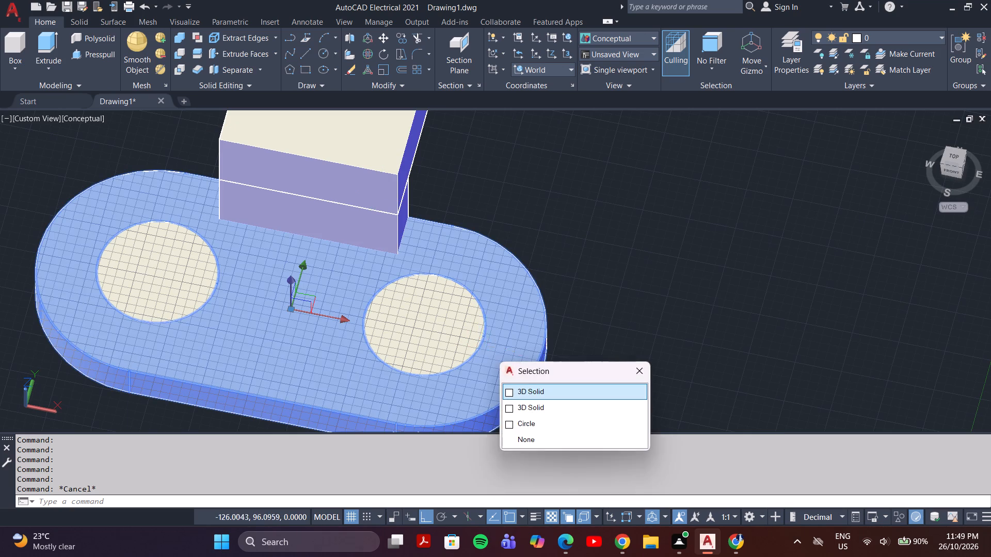
middle_click_drag(648, 230, 507, 261)
middle_click_drag(503, 264, 461, 281, "shift")
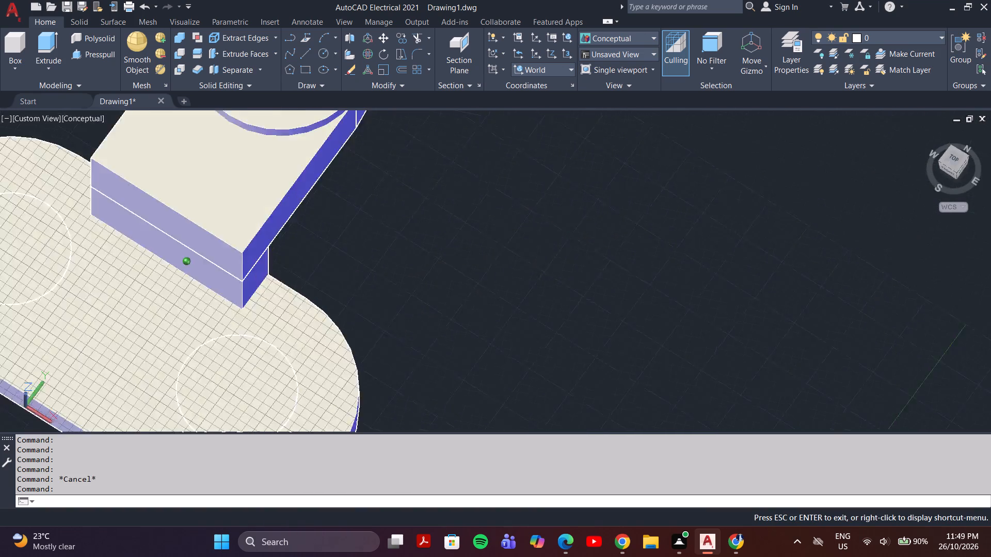
middle_click_drag(461, 281, 539, 238, "shift")
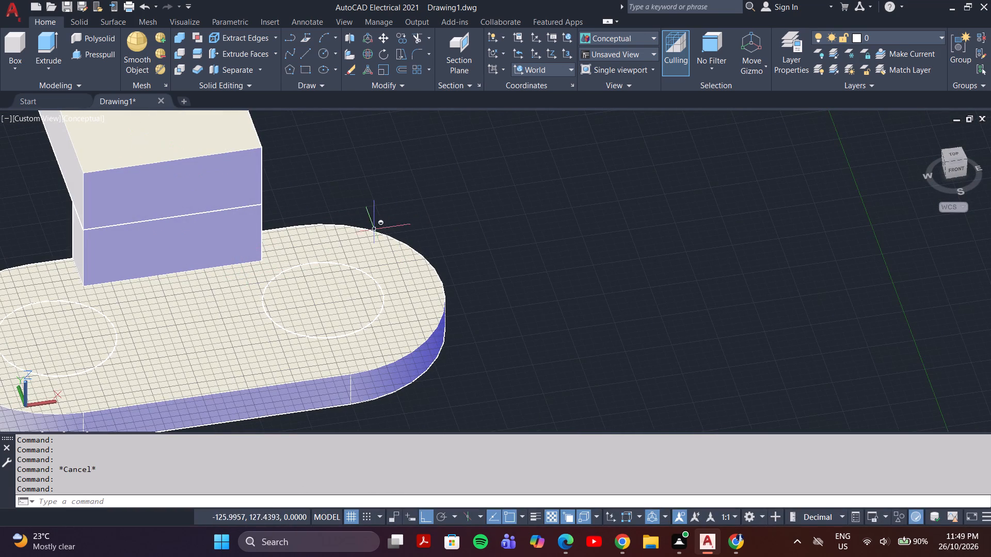
scroll(370, 230, "down", 1)
Switch the visual style to 2D Wireframe.
left_click(78, 123)
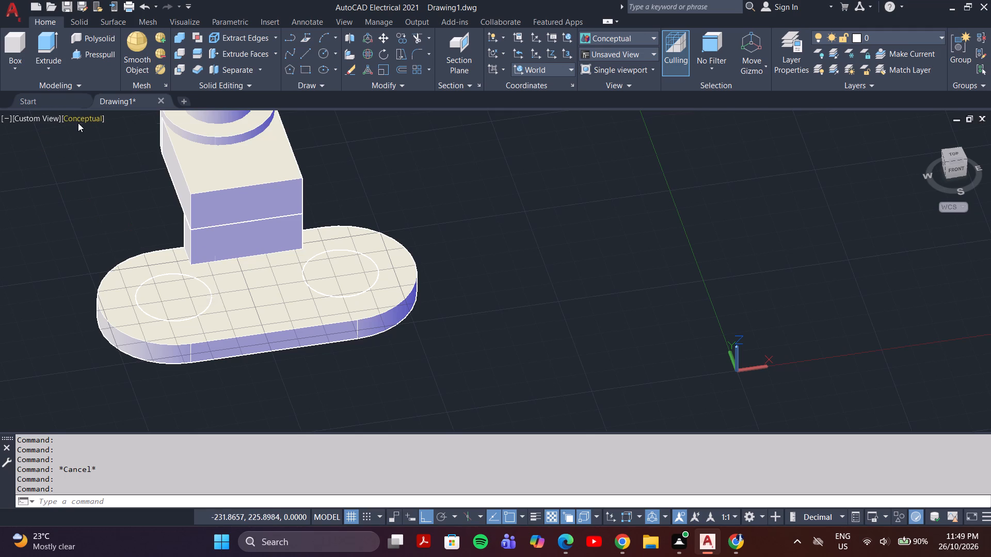
left_click(123, 149)
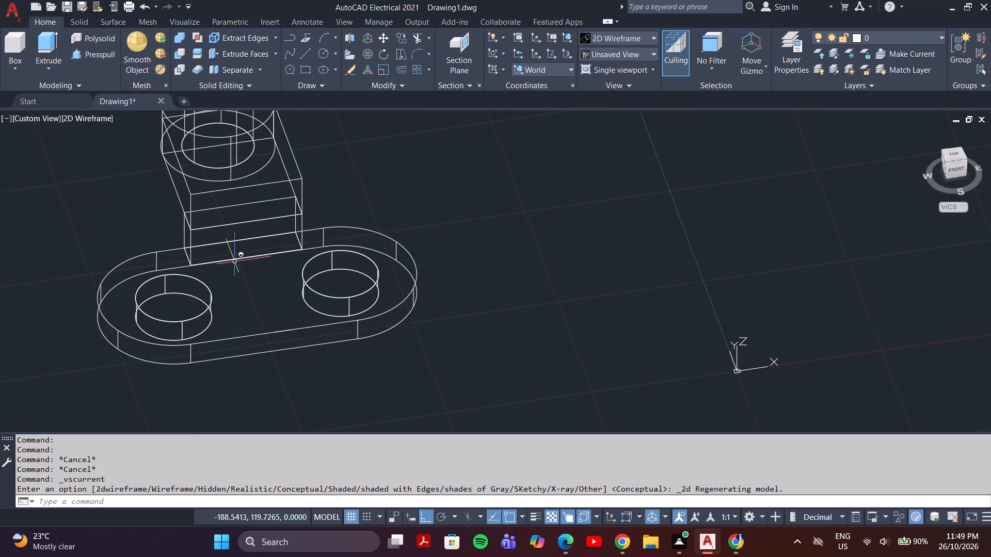
Draw a centre line on the plate's top face from the midpoint of the arm's front bottom edge perpendicular to the plate's front edge.
key("l")
key("Return")
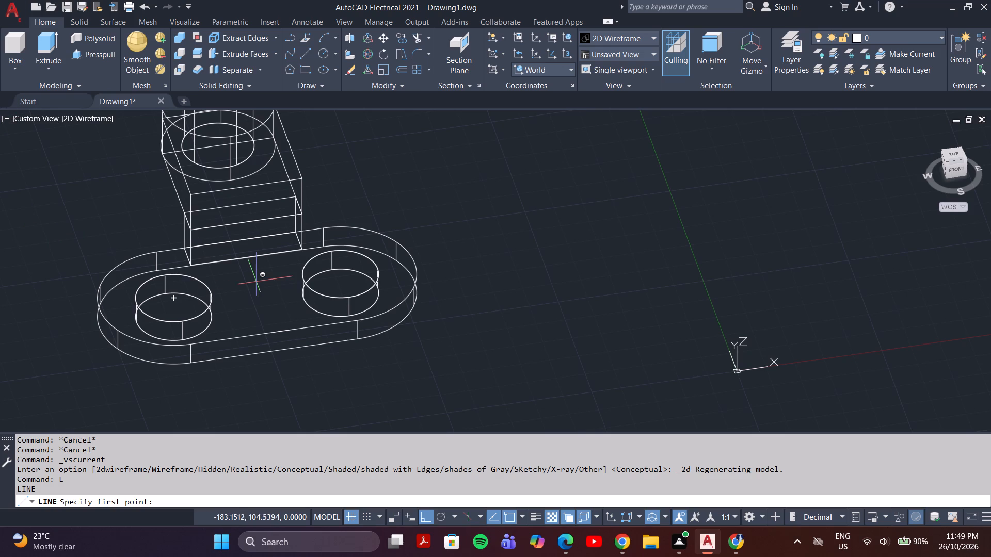
scroll(258, 284, "up", 1)
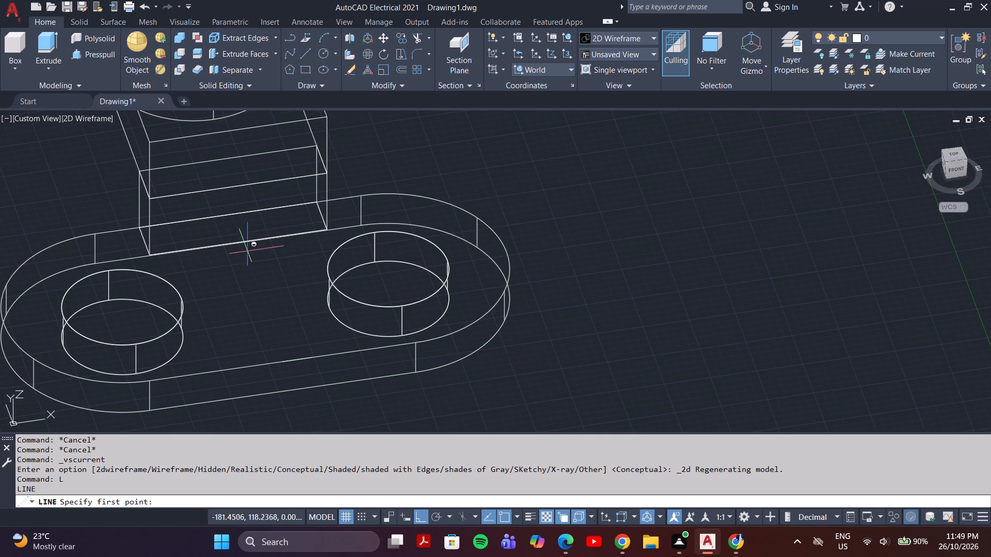
middle_click_drag(250, 268, 294, 240, "shift")
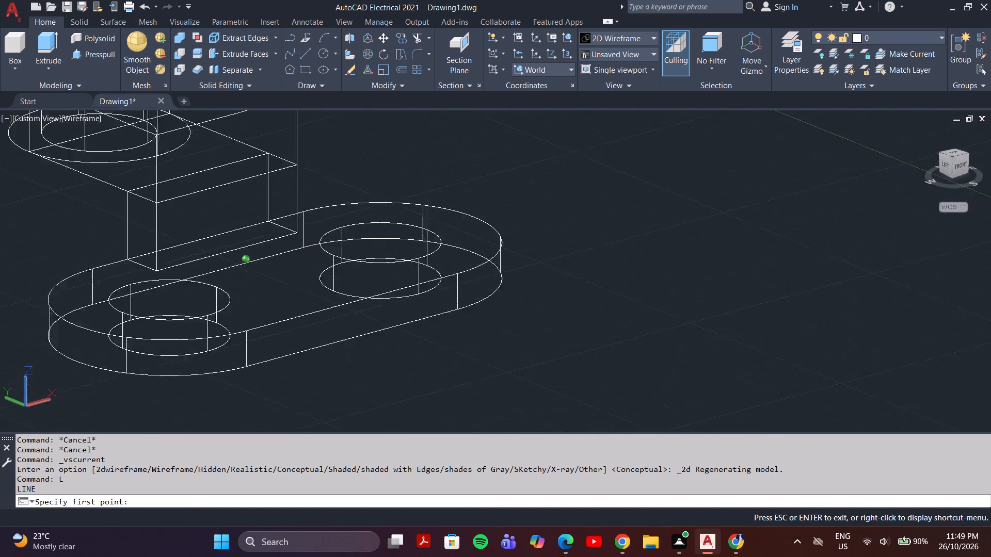
middle_click_drag(294, 240, 287, 259, "shift")
middle_click_drag(278, 259, 299, 263)
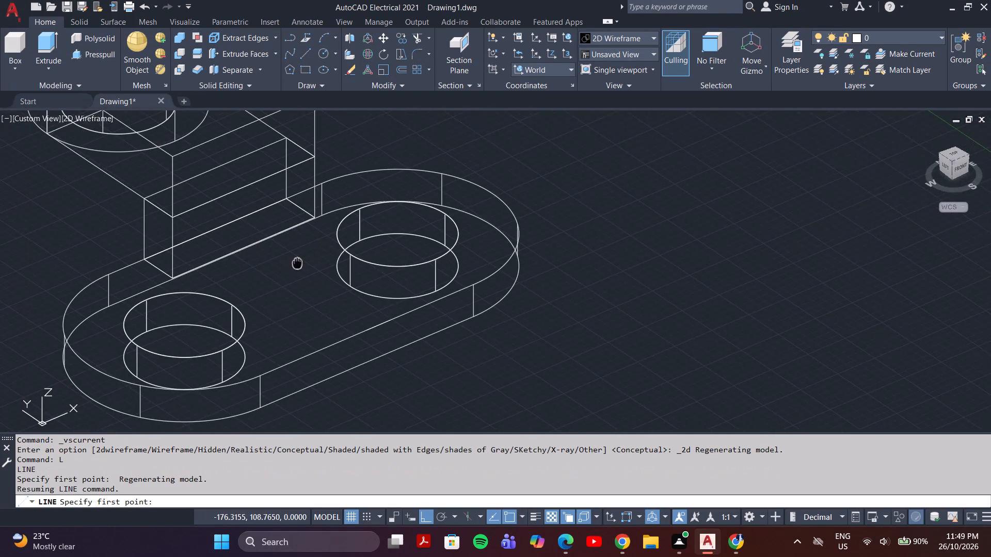
middle_click_drag(299, 263, 306, 265)
middle_click_drag(311, 282, 252, 320, "shift")
left_click(274, 233)
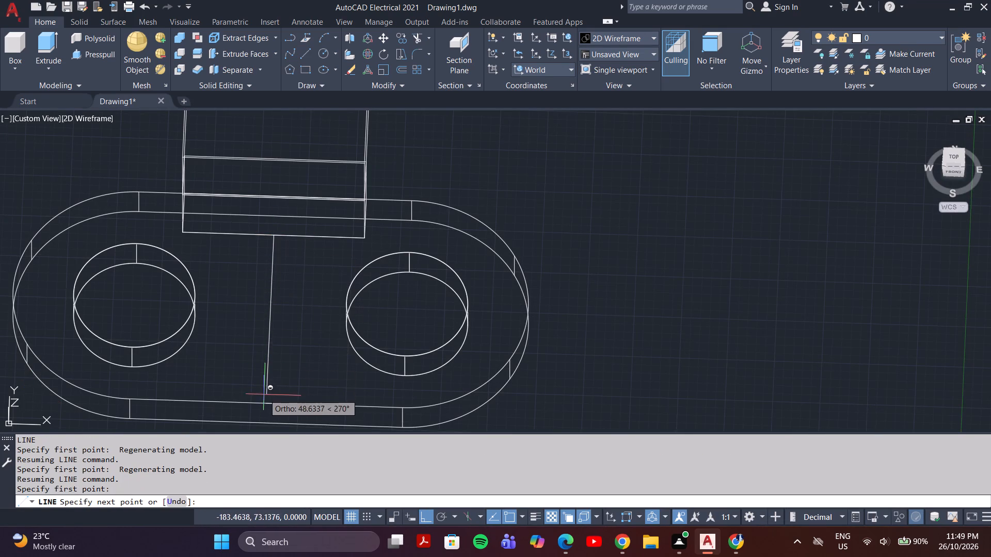
left_click(267, 401)
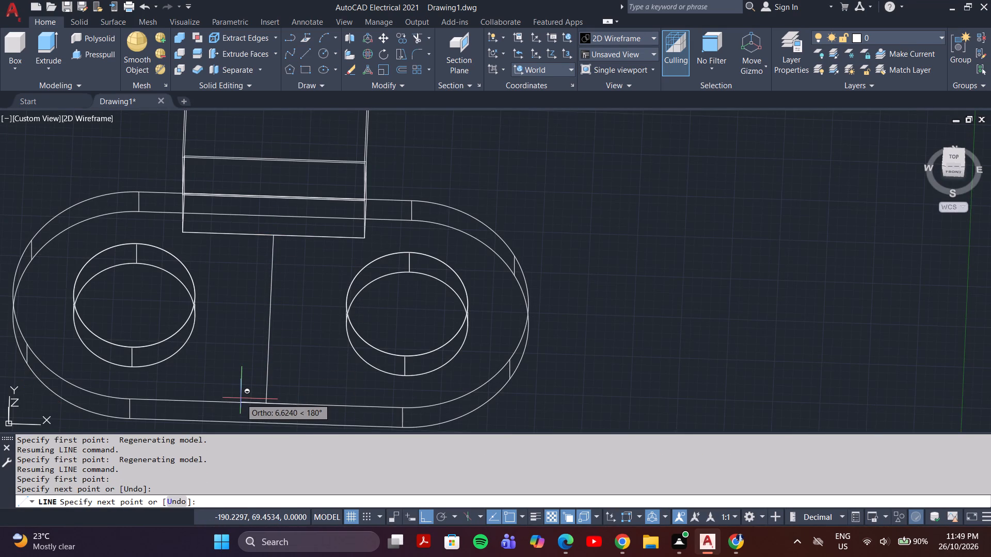
Outline a 16-unit-wide rectangle around the centre line, 8 units to each side, between the plate's front edge and the arm's front bottom edge.
key("8")
key("Return")
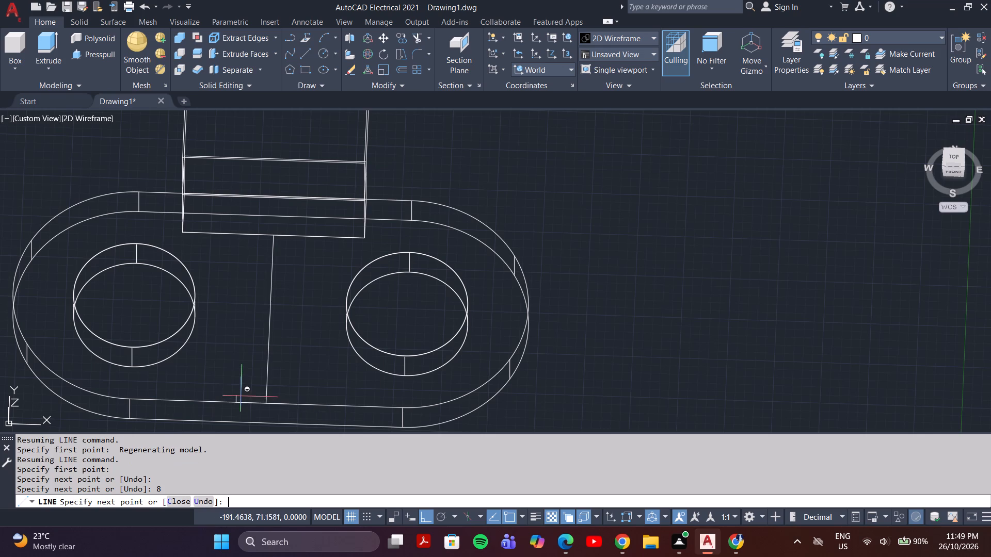
left_click(243, 233)
key("1")
key("6")
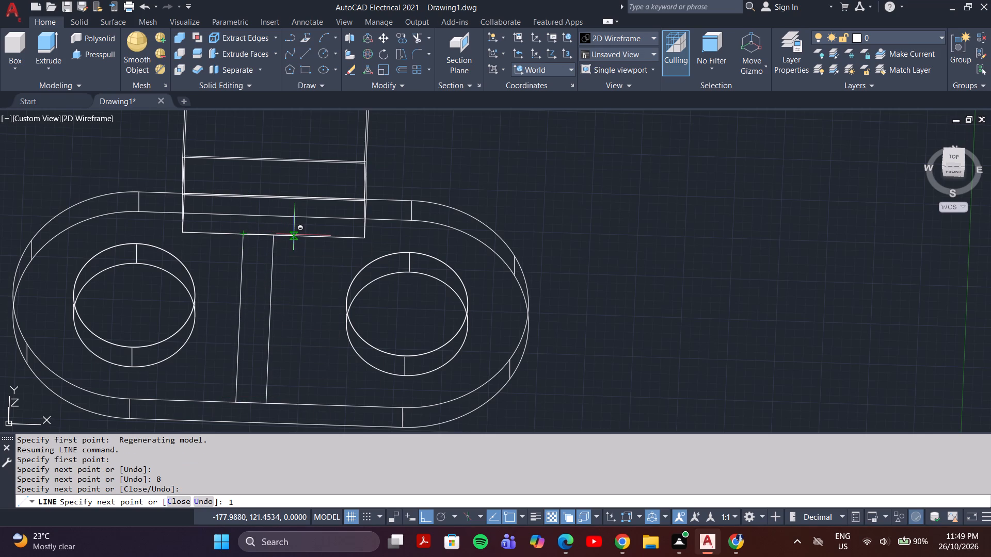
key("Return")
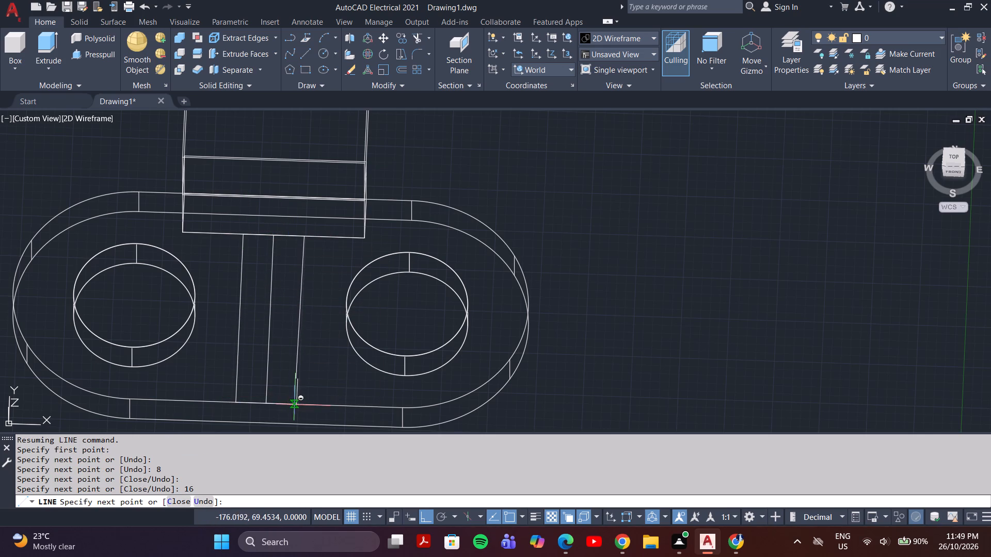
left_click(296, 405)
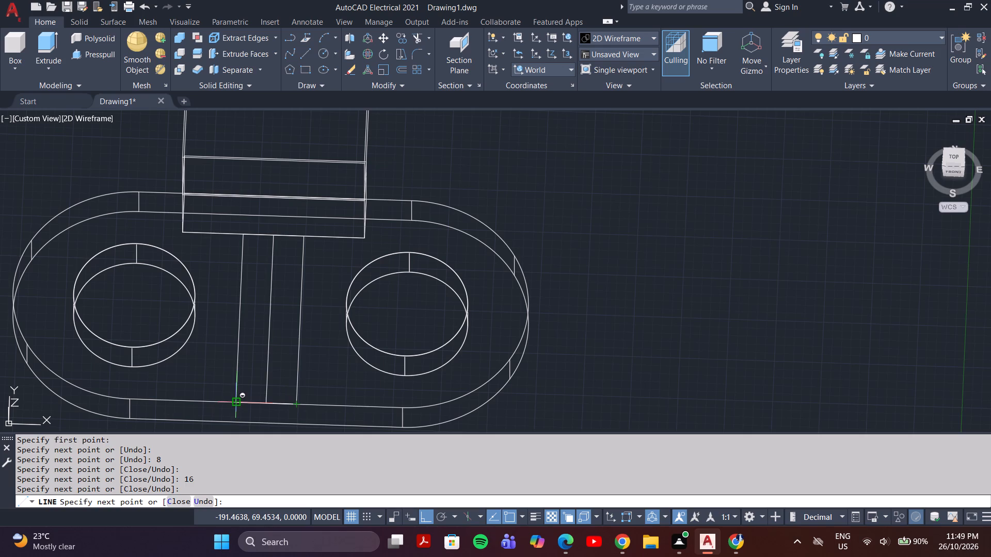
left_click(235, 404)
key("Escape")
Delete the centre line inside the rectangle.
left_click(268, 348)
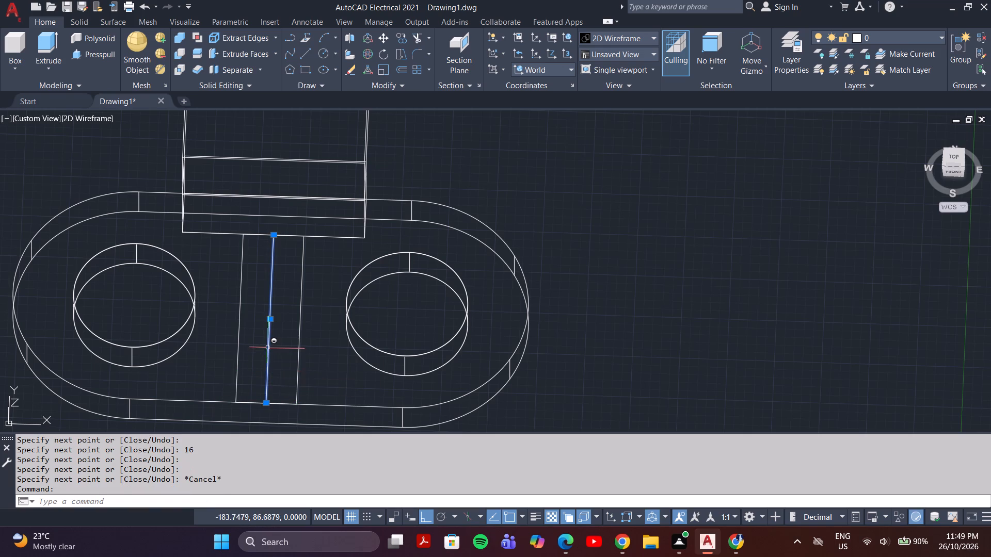
key("Delete")
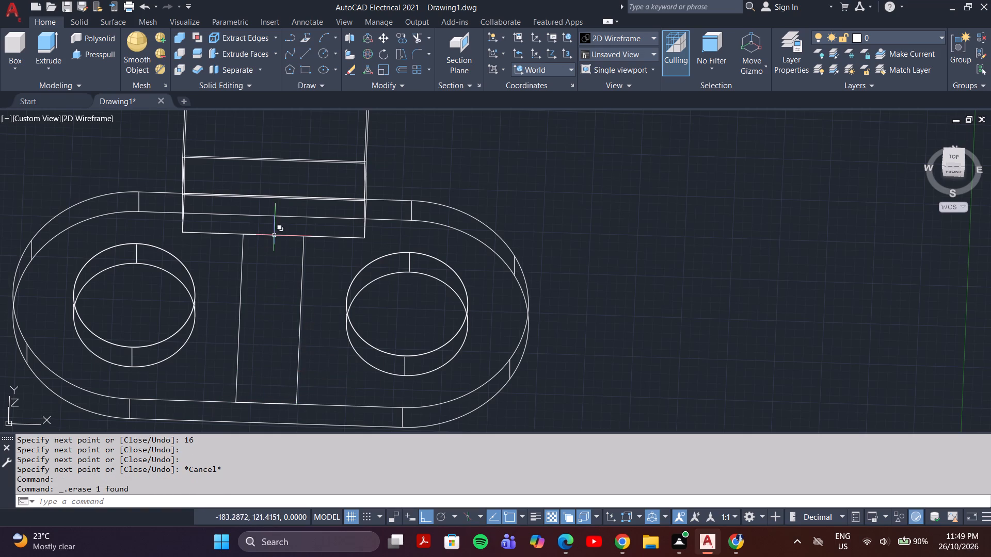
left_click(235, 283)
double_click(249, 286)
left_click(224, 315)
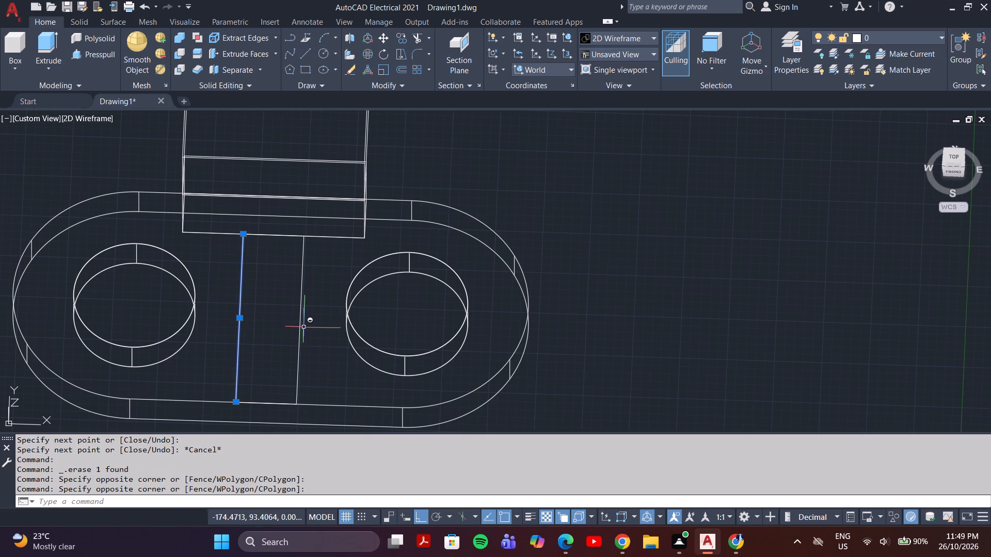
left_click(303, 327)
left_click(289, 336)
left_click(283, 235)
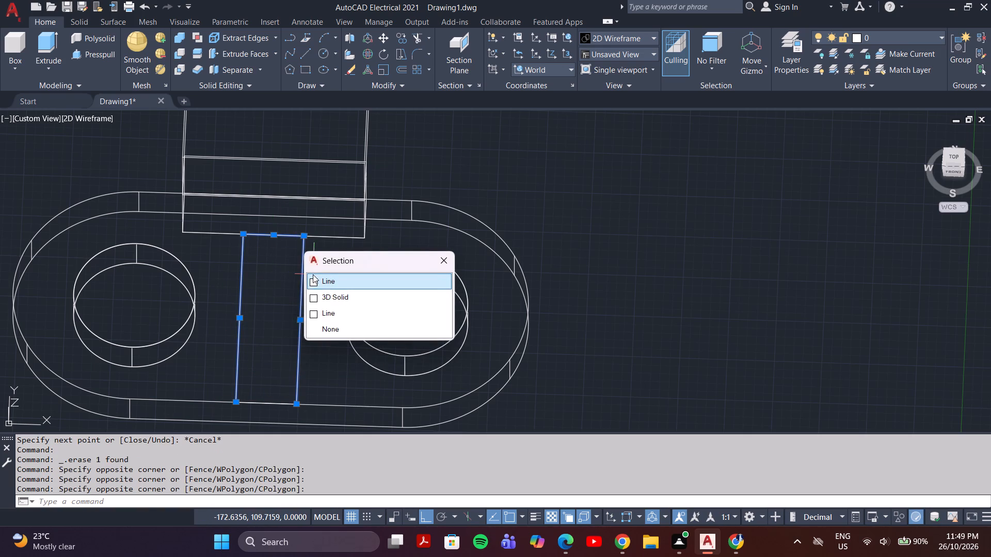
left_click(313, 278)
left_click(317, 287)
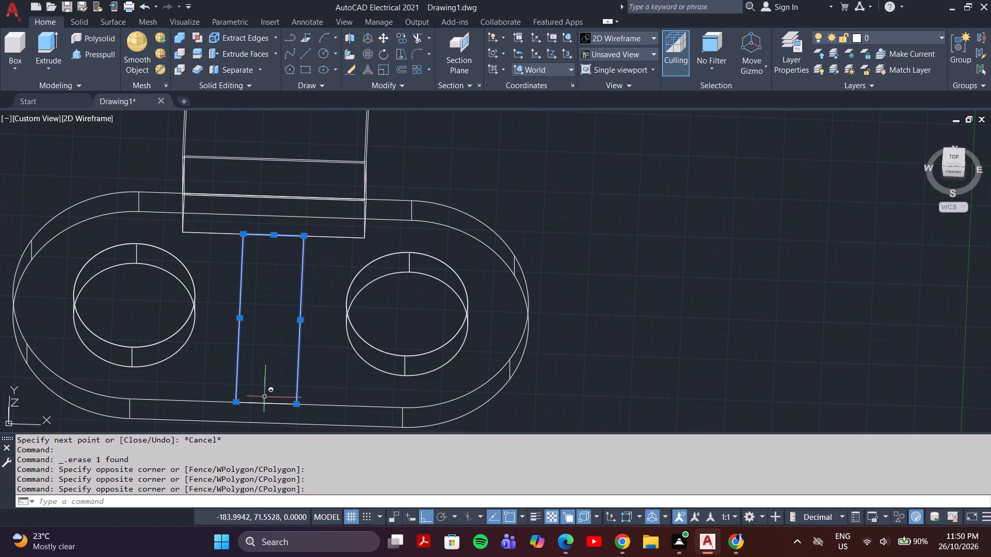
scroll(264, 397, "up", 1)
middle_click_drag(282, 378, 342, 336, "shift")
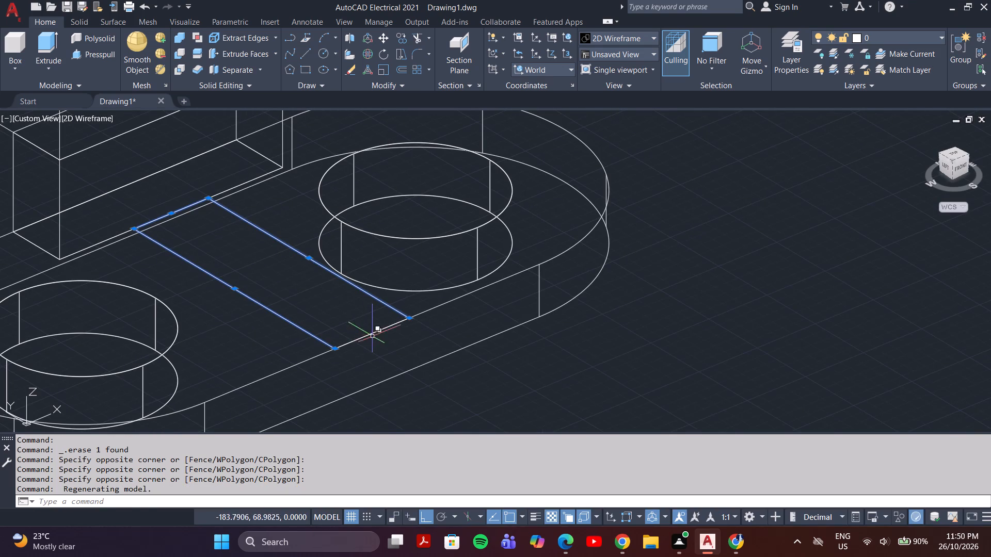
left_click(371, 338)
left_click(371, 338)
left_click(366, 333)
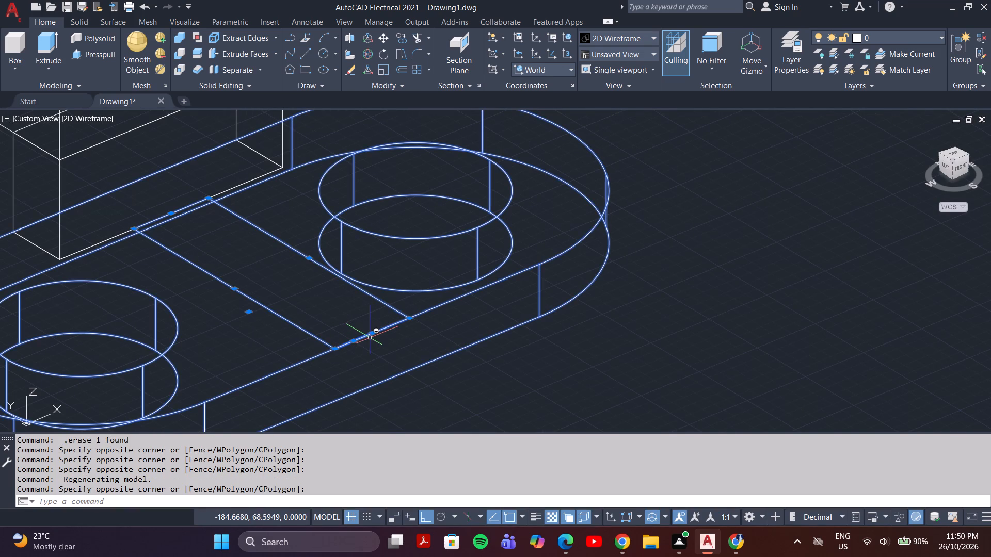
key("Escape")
Convert the four lines of the 16-unit-wide rectangle in front of the arm into a region.
left_click(363, 336)
left_click(392, 382)
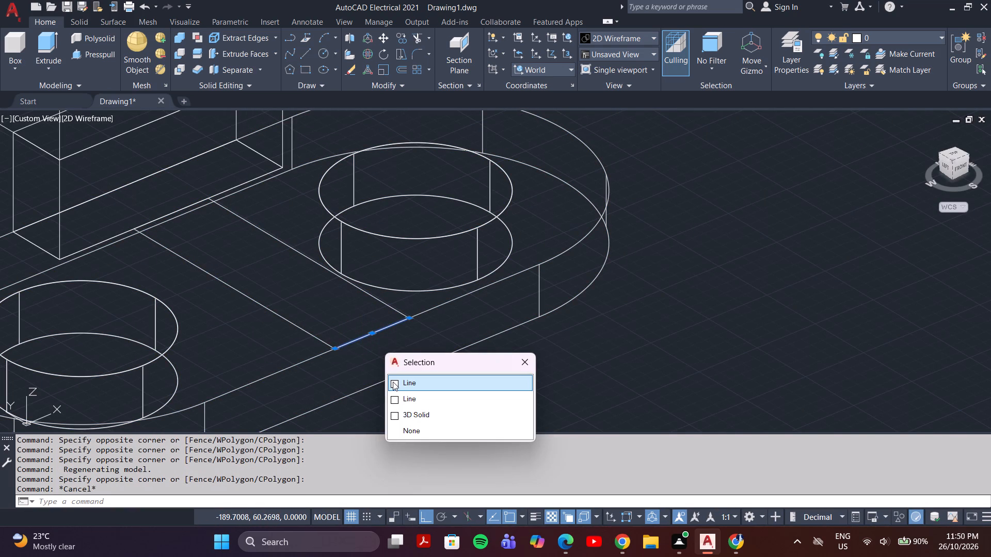
left_click(393, 382)
left_click(292, 233)
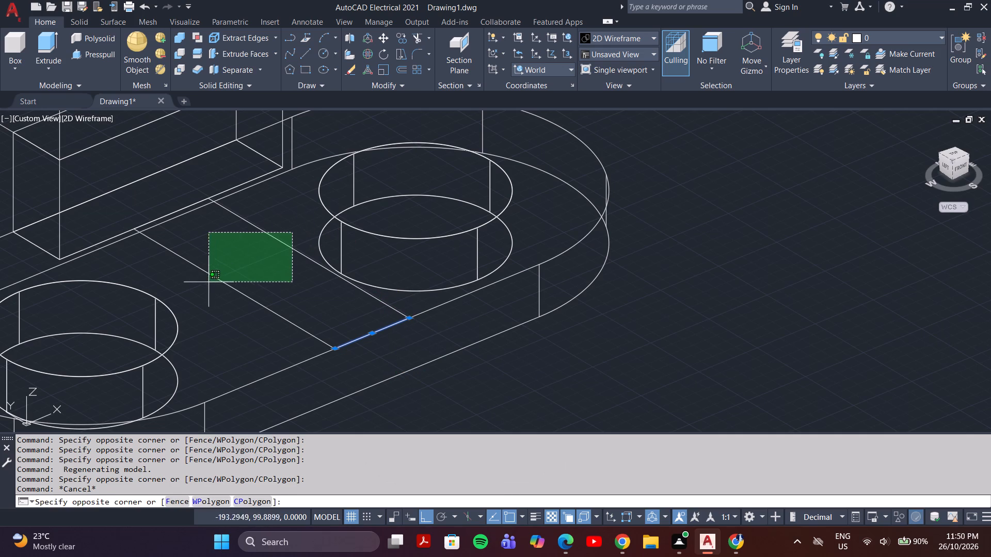
left_click(200, 290)
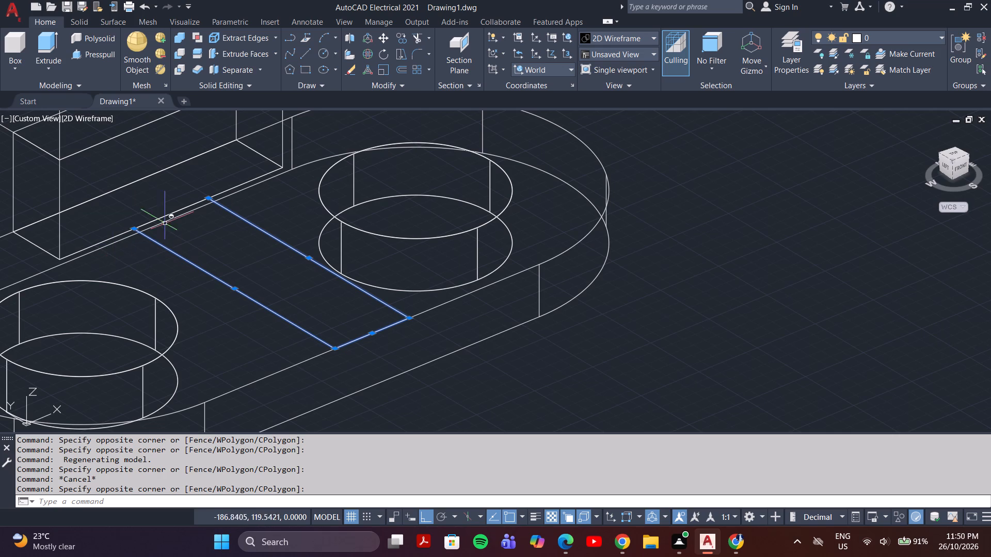
scroll(172, 221, "up", 2)
middle_click_drag(182, 230, 256, 256)
middle_click_drag(266, 257, 306, 269, "shift")
left_click(141, 236)
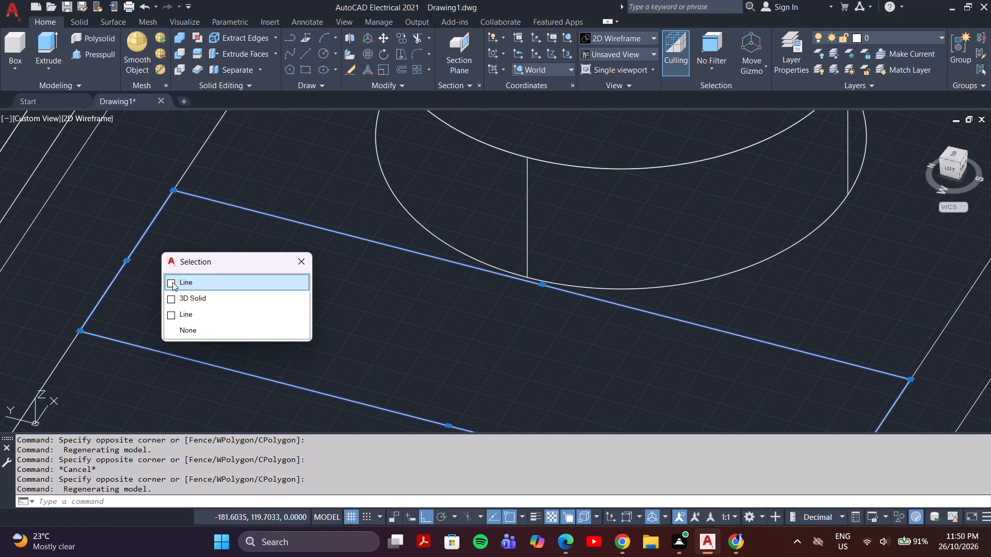
left_click(170, 279)
middle_click_drag(324, 318, 264, 292)
middle_click_drag(301, 297, 270, 275, "shift")
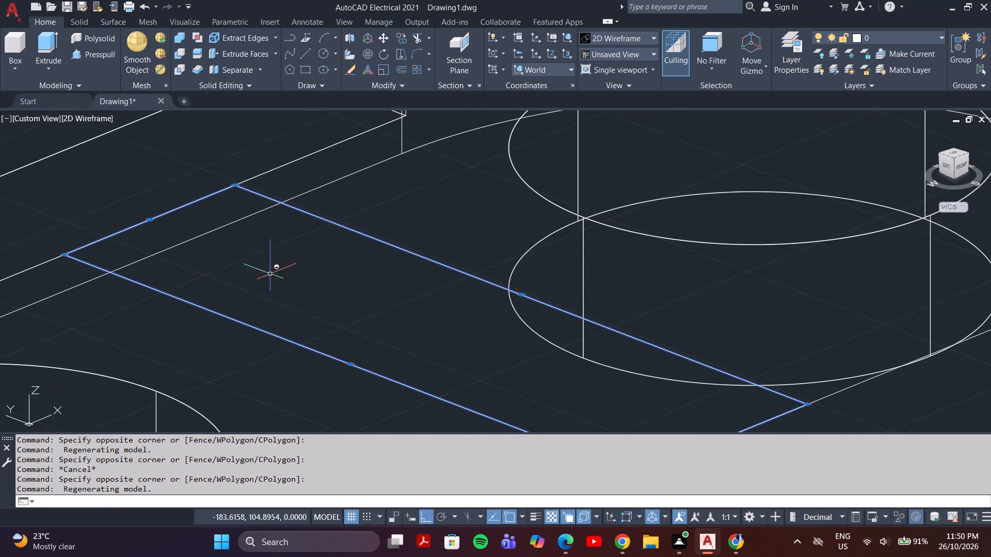
type("REG")
key("Return")
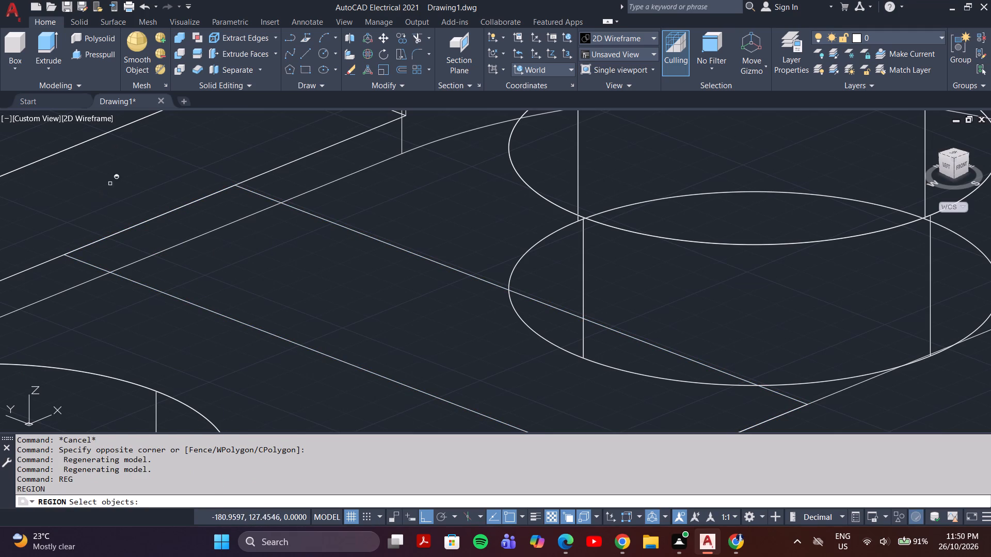
left_click(247, 325)
left_click(385, 239)
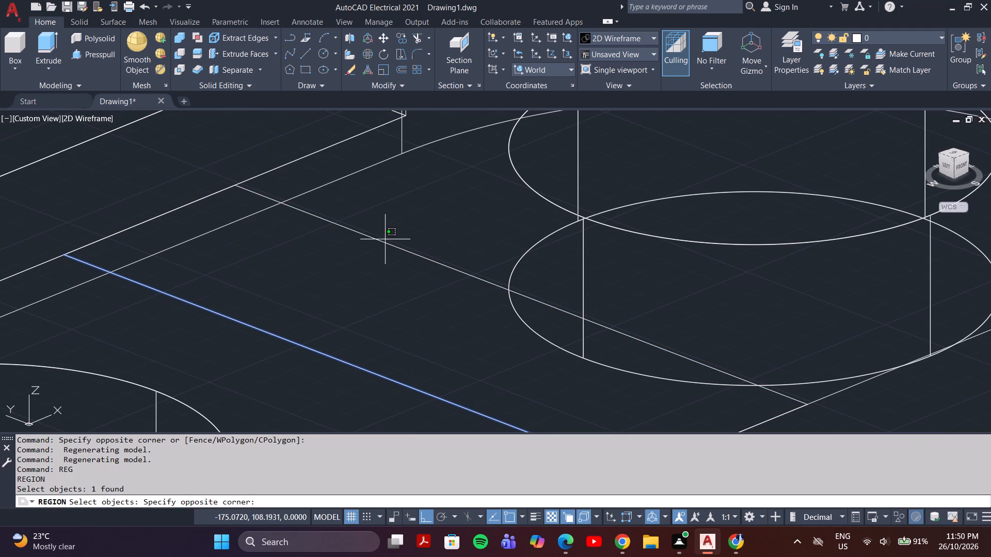
left_click(383, 240)
left_click(380, 241)
scroll(428, 306, "down", 2)
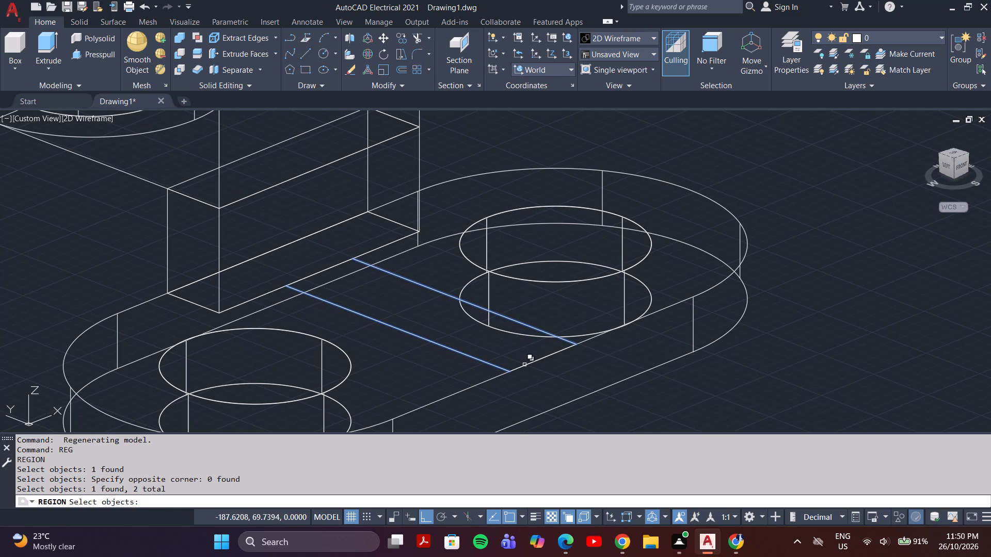
left_click(530, 364)
left_click(564, 412)
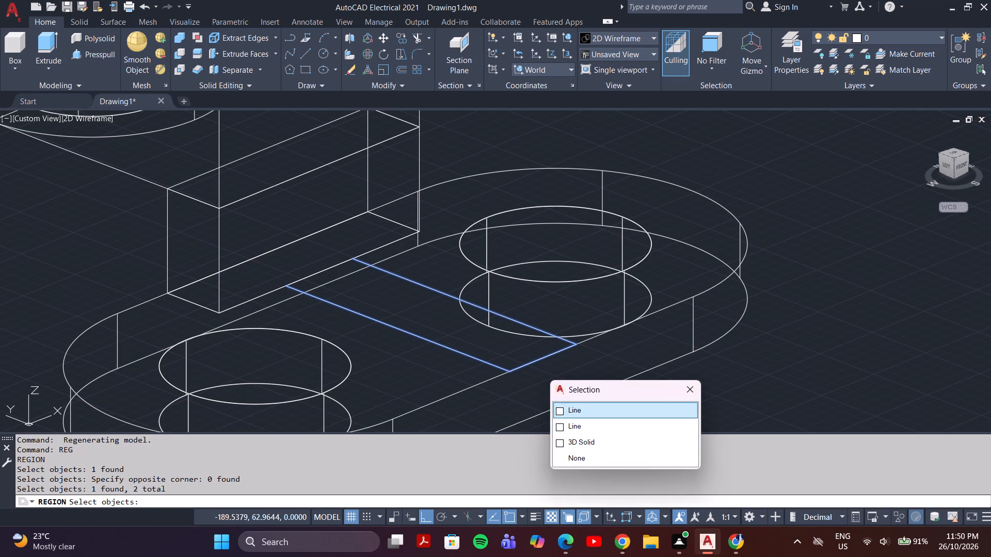
left_click(327, 268)
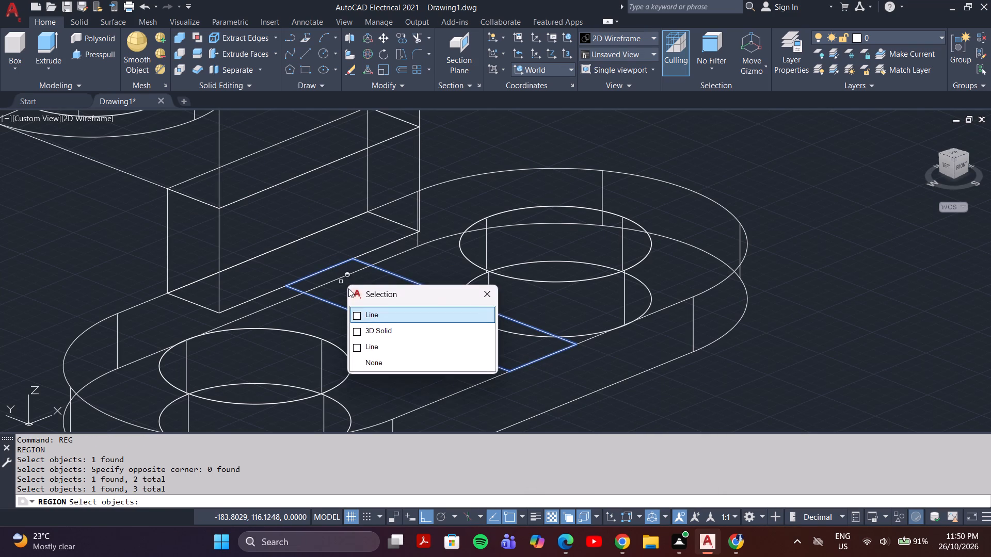
left_click(363, 316)
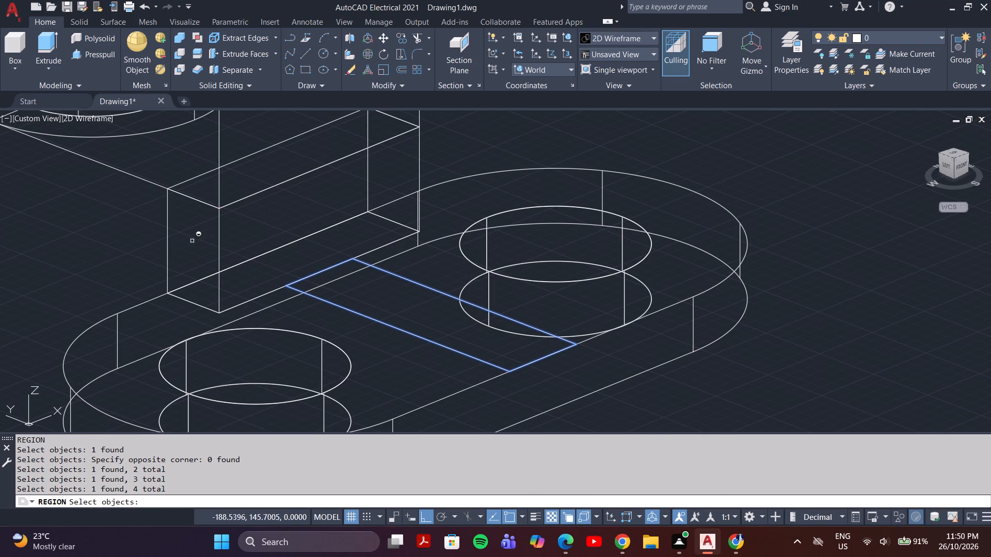
key("Return")
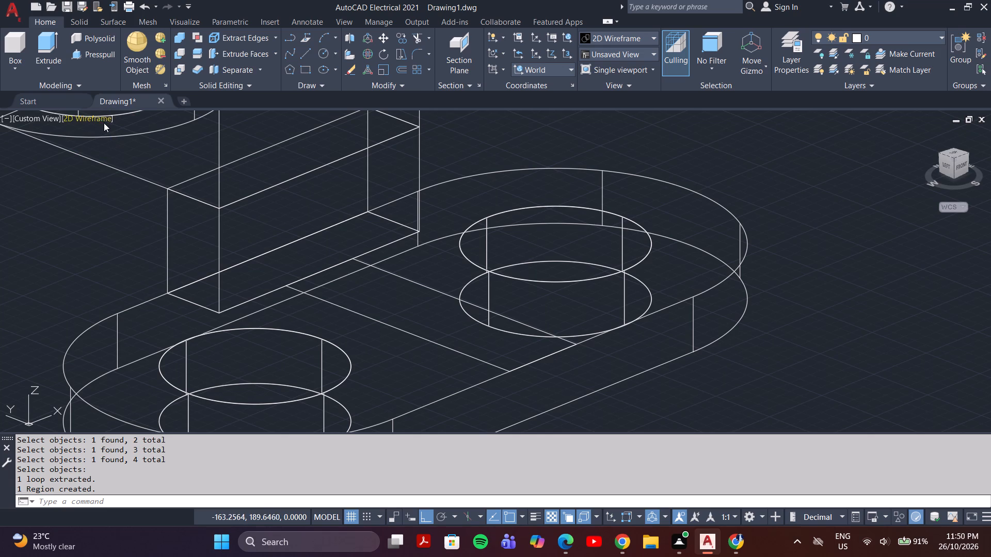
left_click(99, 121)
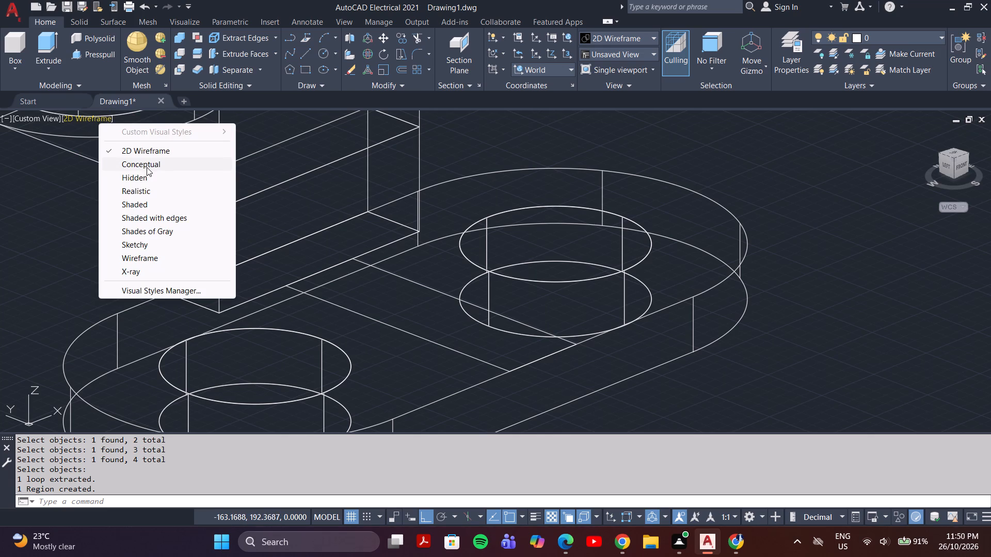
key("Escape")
Extrude the 16-unit-wide rectangular region in front of the arm upward by 38 units.
left_click(52, 48)
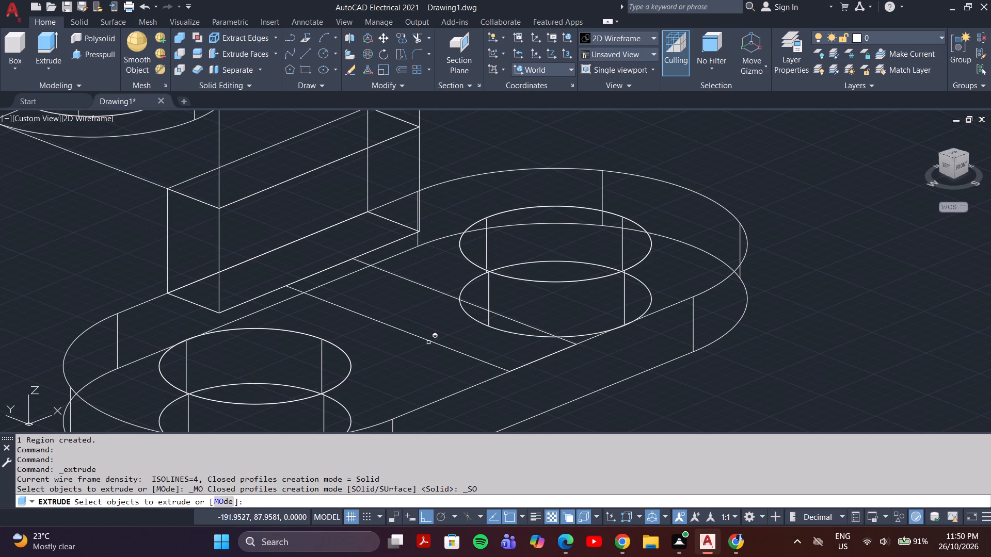
left_click(425, 340)
key("Return")
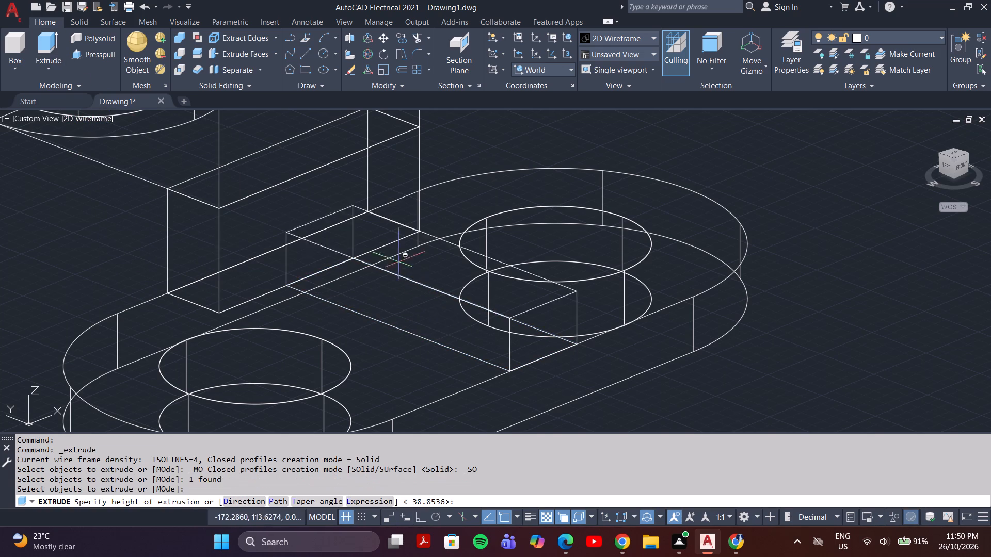
scroll(331, 170, "down", 2)
middle_click_drag(331, 170, 336, 192)
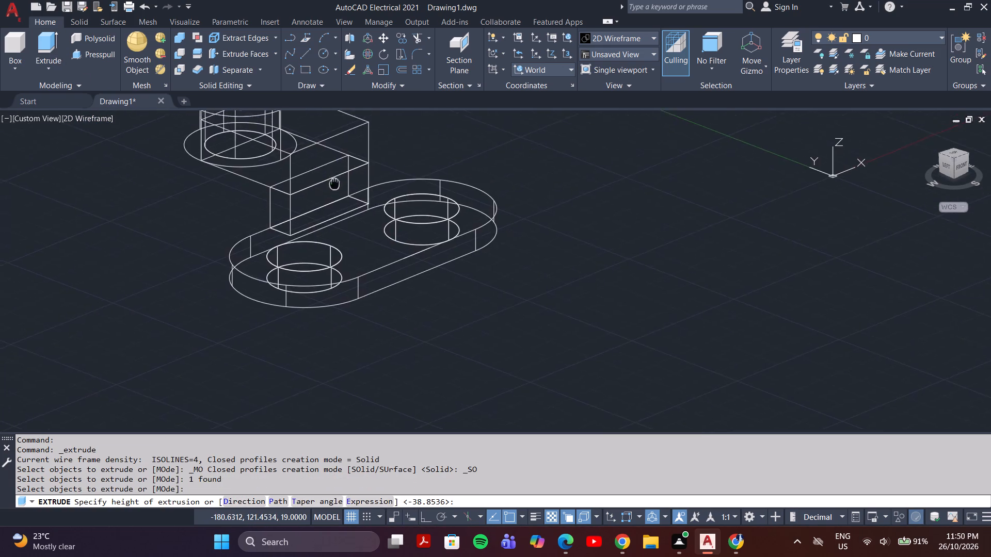
middle_click_drag(336, 192, 340, 254)
scroll(320, 224, "up", 5)
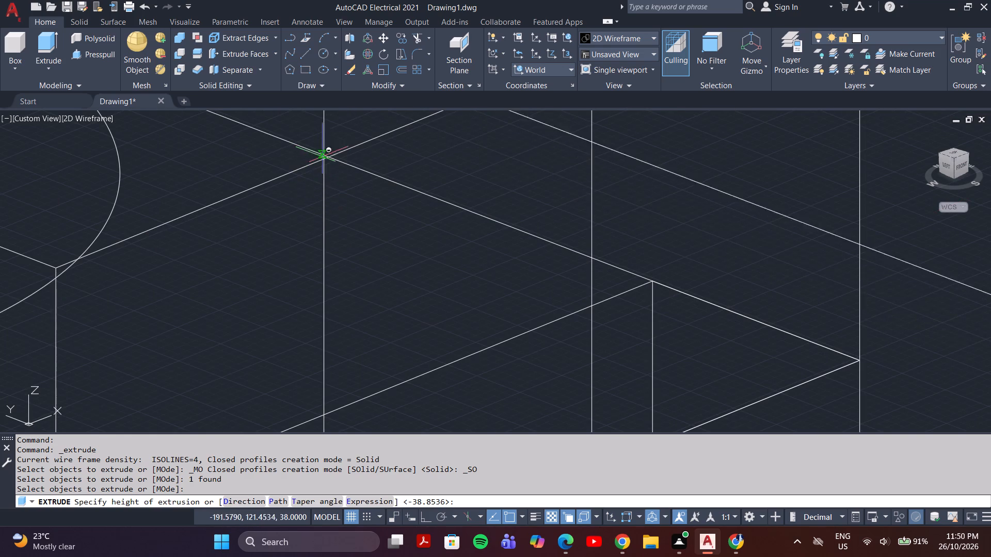
scroll(318, 258, "down", 2)
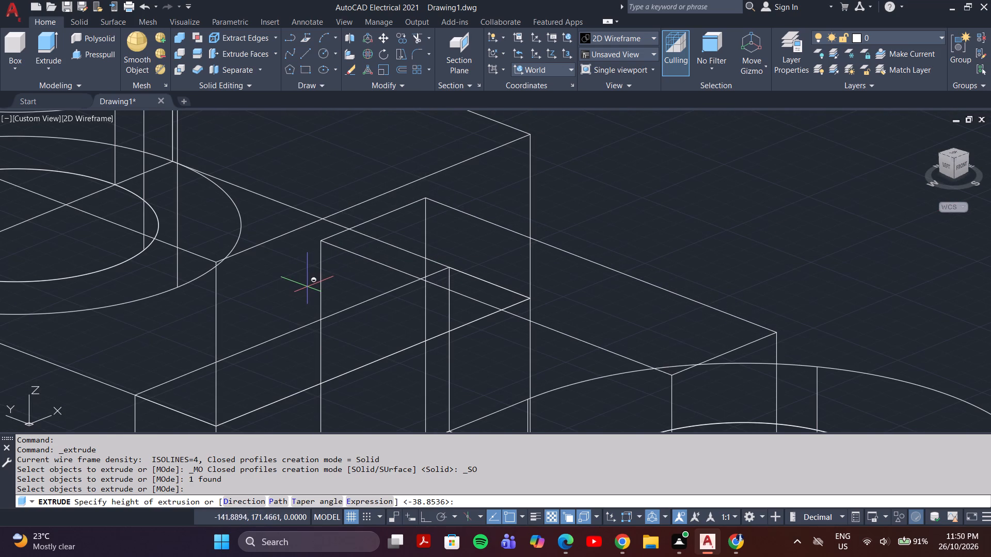
scroll(307, 287, "down", 1)
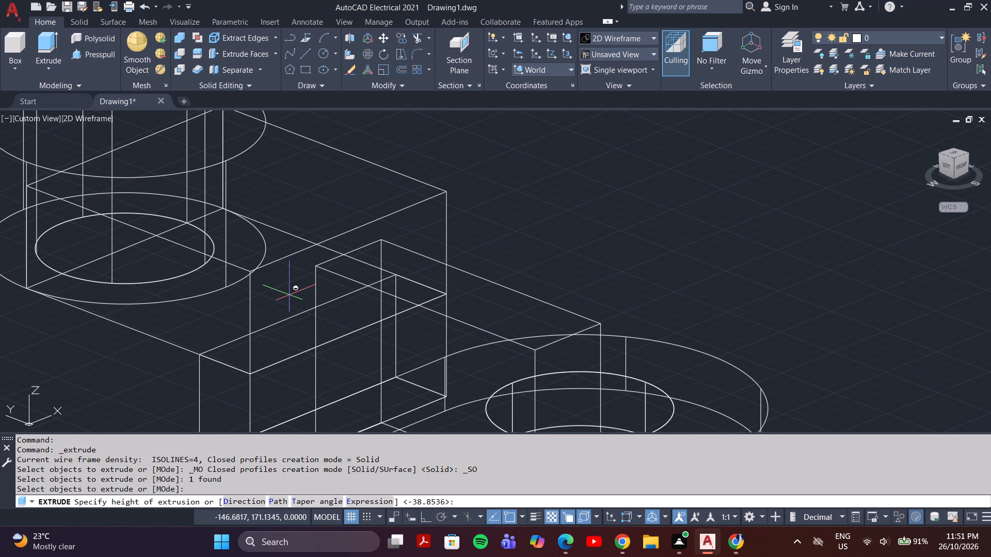
type("38")
key("Return")
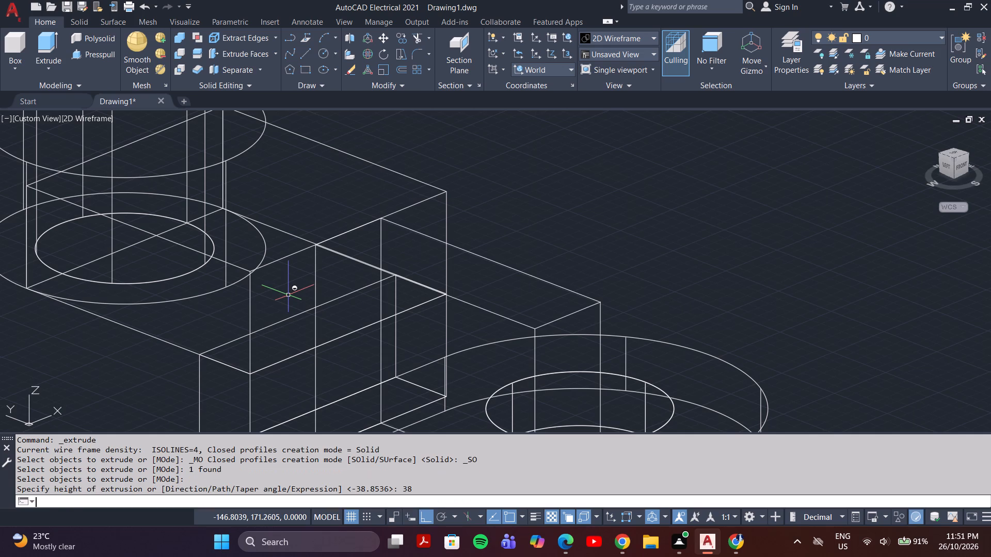
Draw a closed triangle of lines on the block's side face, joining its bottom front corner, top rear corner by the arm and top front corner.
middle_click_drag(707, 263, 500, 267, "shift")
scroll(536, 236, "down", 1, "shift")
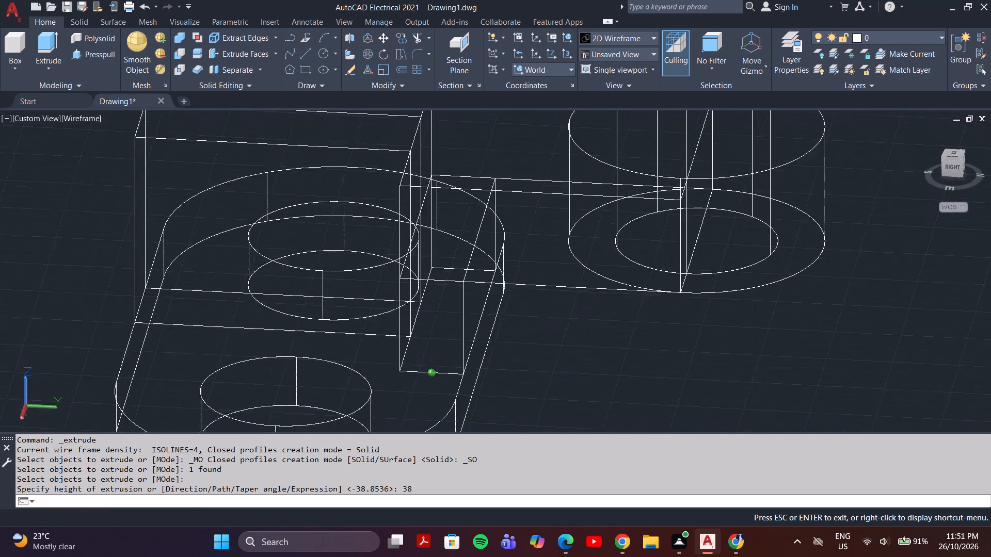
middle_click_drag(500, 267, 500, 255, "shift")
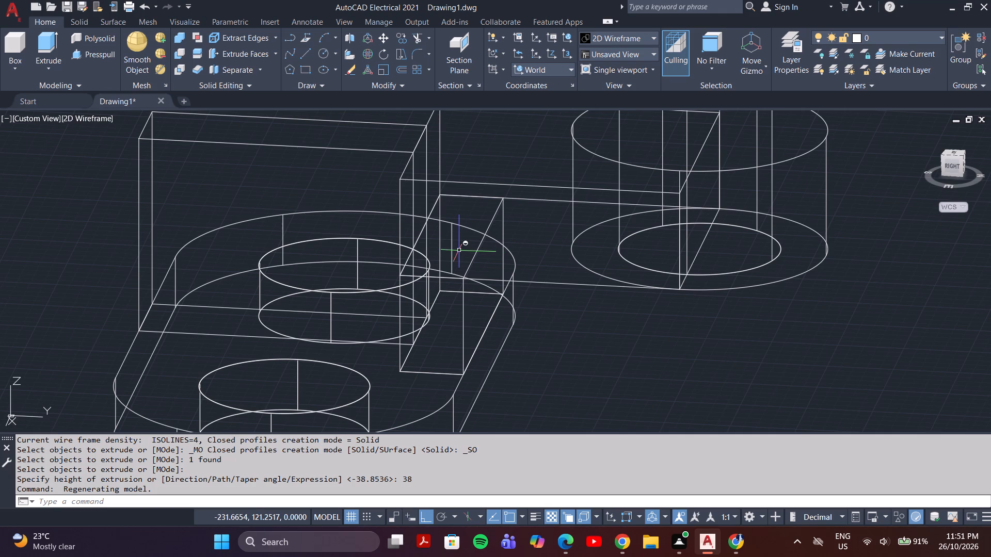
middle_click_drag(588, 280, 619, 282, "shift")
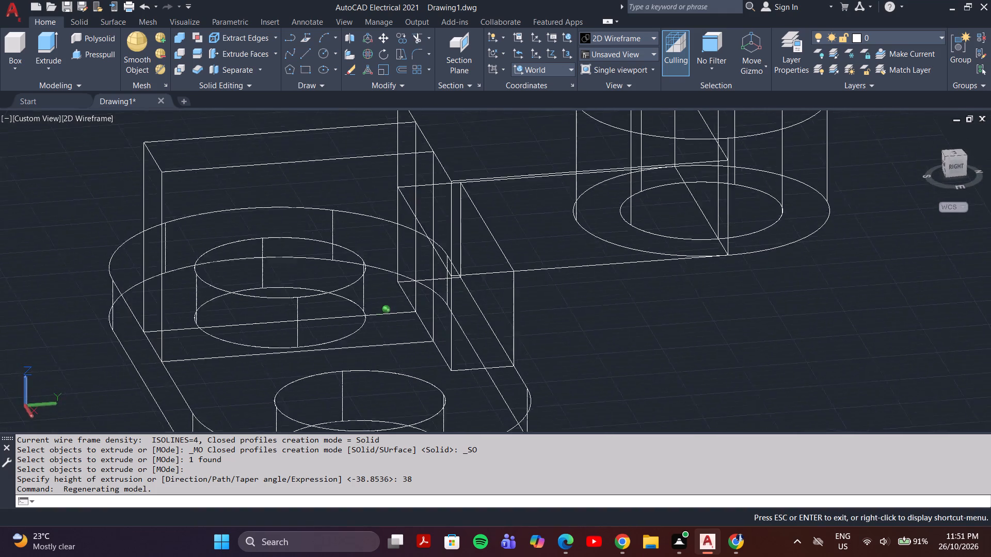
middle_click_drag(619, 282, 622, 277, "shift")
middle_click_drag(499, 283, 522, 285, "shift")
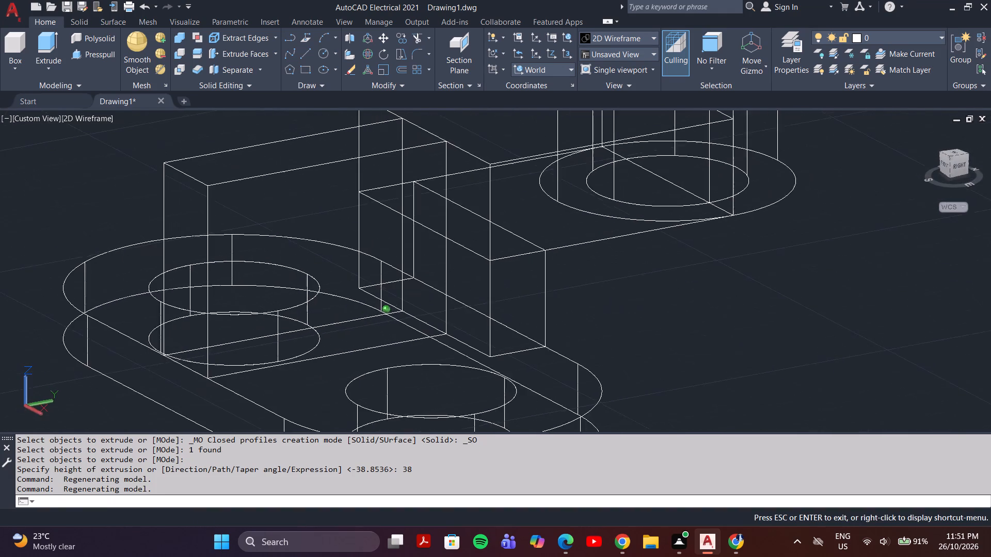
middle_click_drag(522, 285, 524, 285, "shift")
key("l")
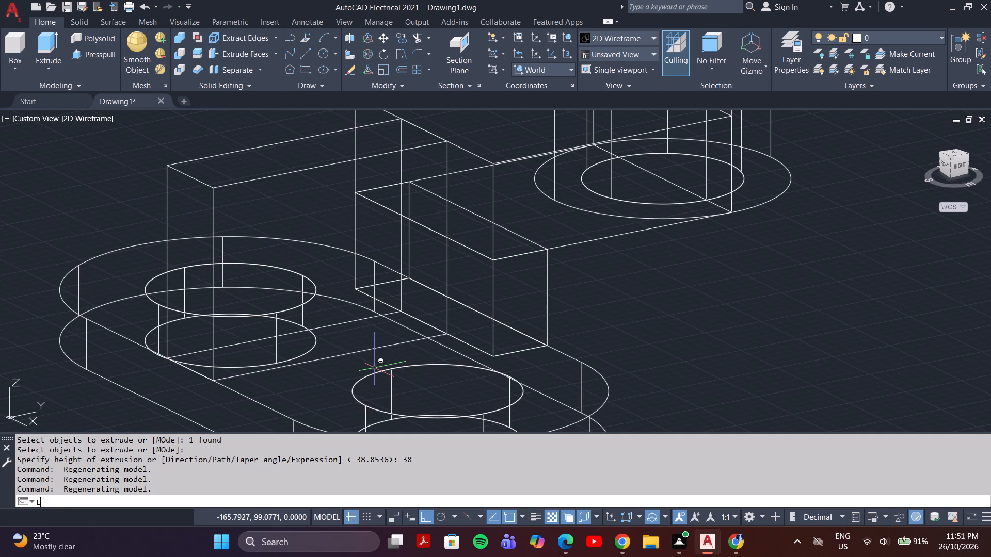
key("Return")
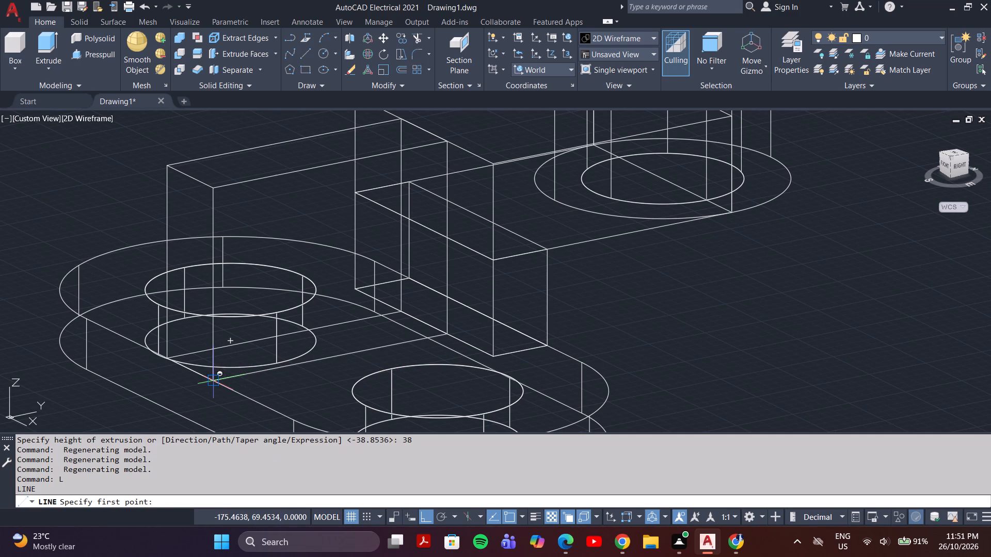
left_click(211, 381)
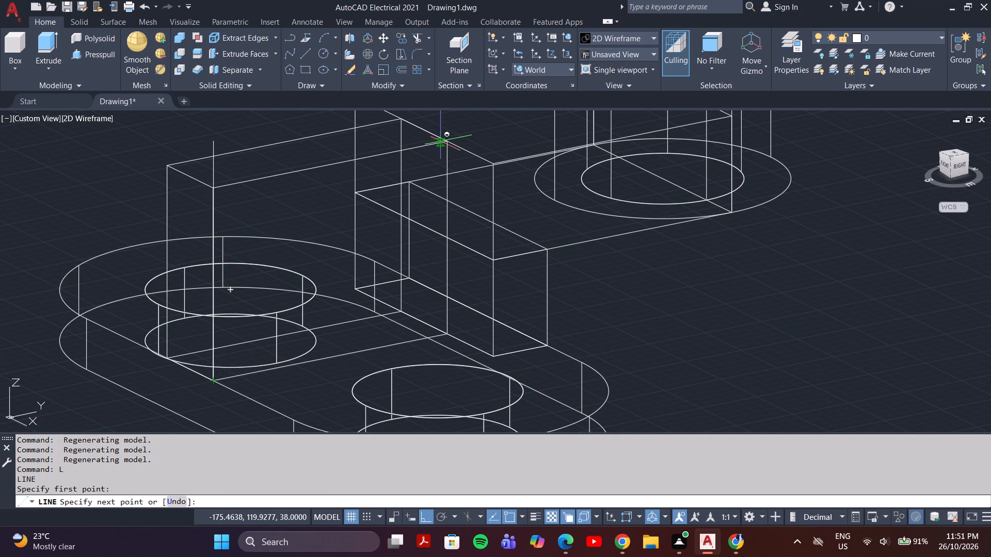
key("F8")
left_click(446, 141)
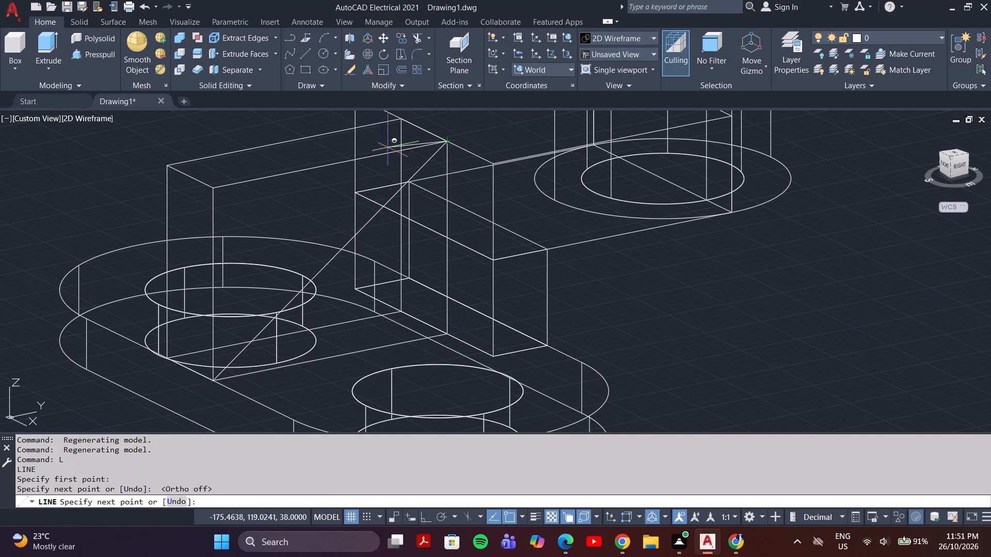
left_click(215, 188)
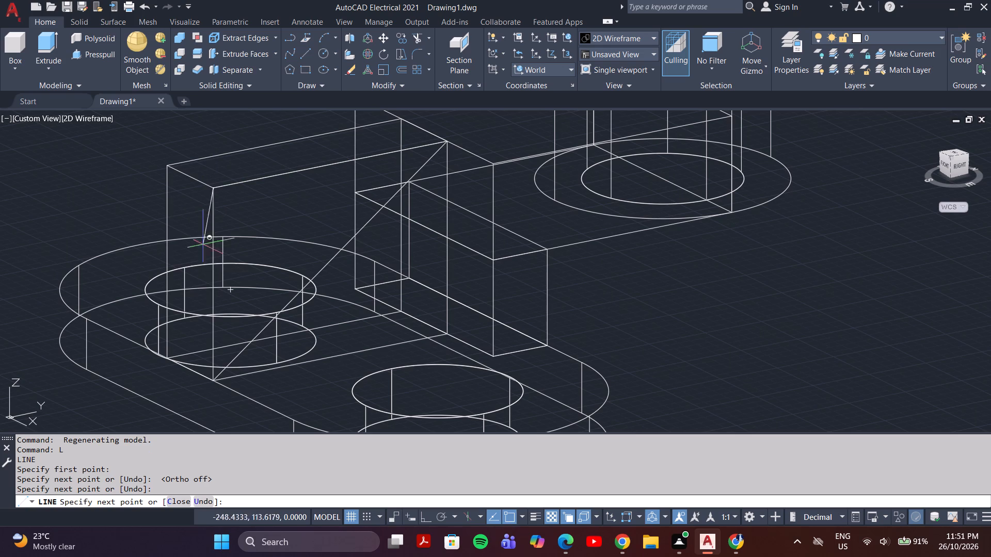
left_click(212, 384)
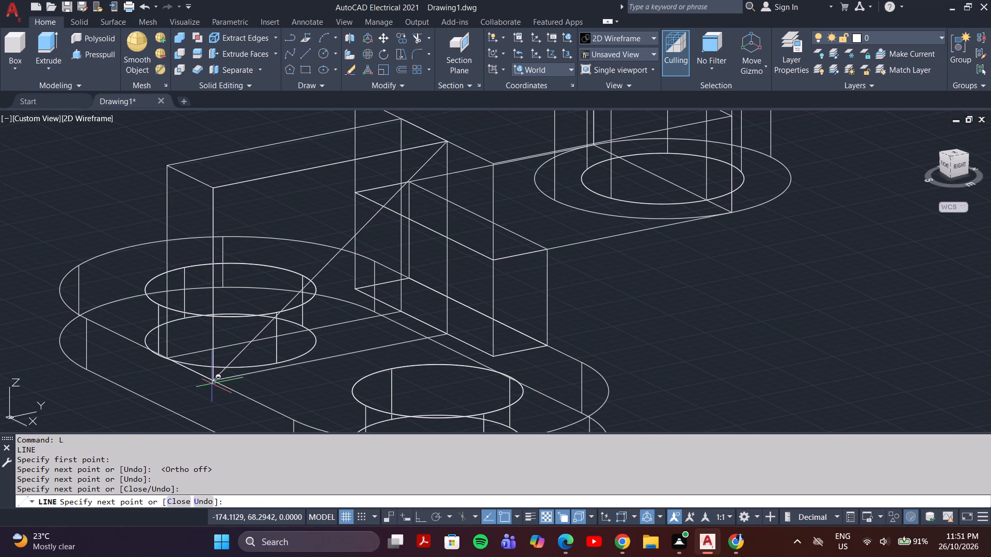
key("Escape")
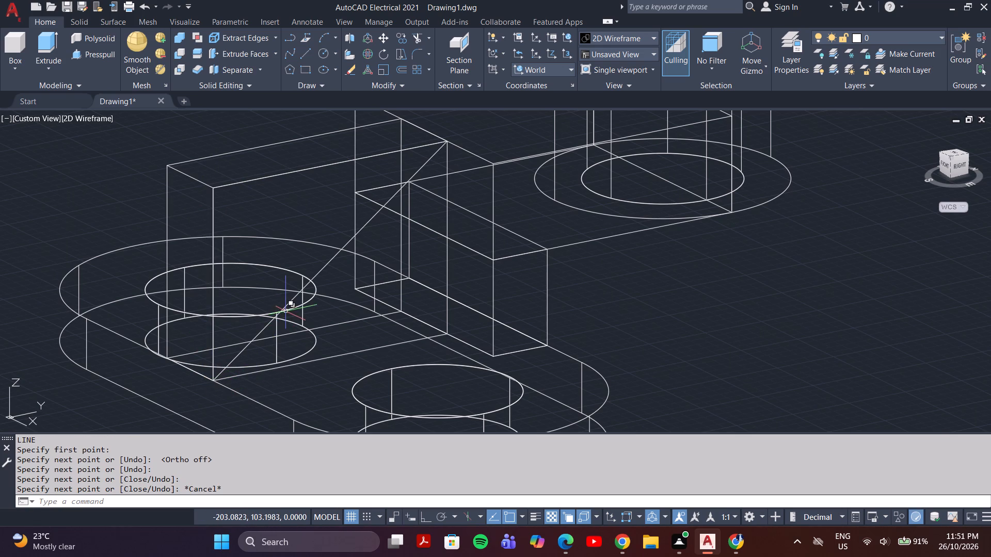
Join the three triangle lines on the block's side face into one polyline.
middle_click_drag(285, 311, 315, 329)
middle_click_drag(292, 321, 330, 335, "shift")
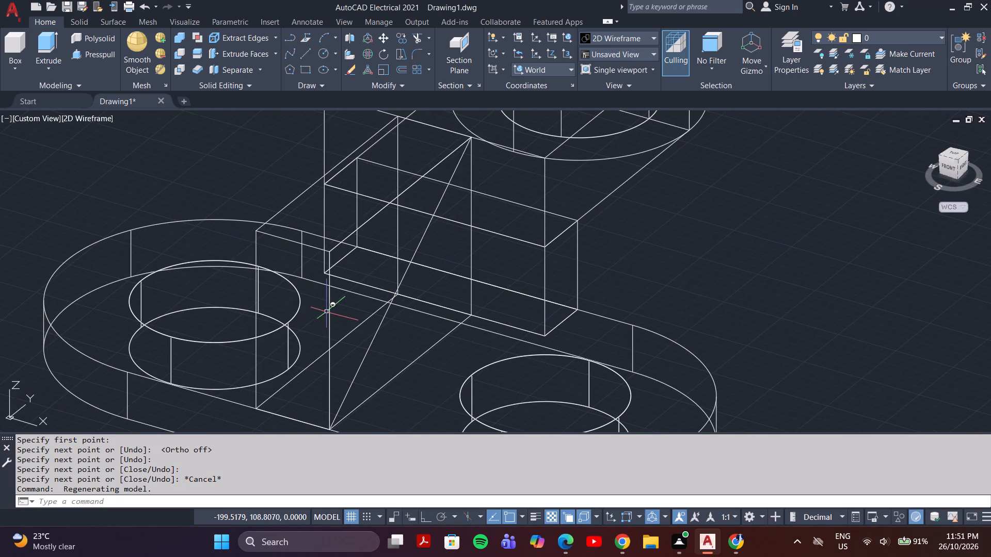
left_click(329, 312)
left_click(371, 356)
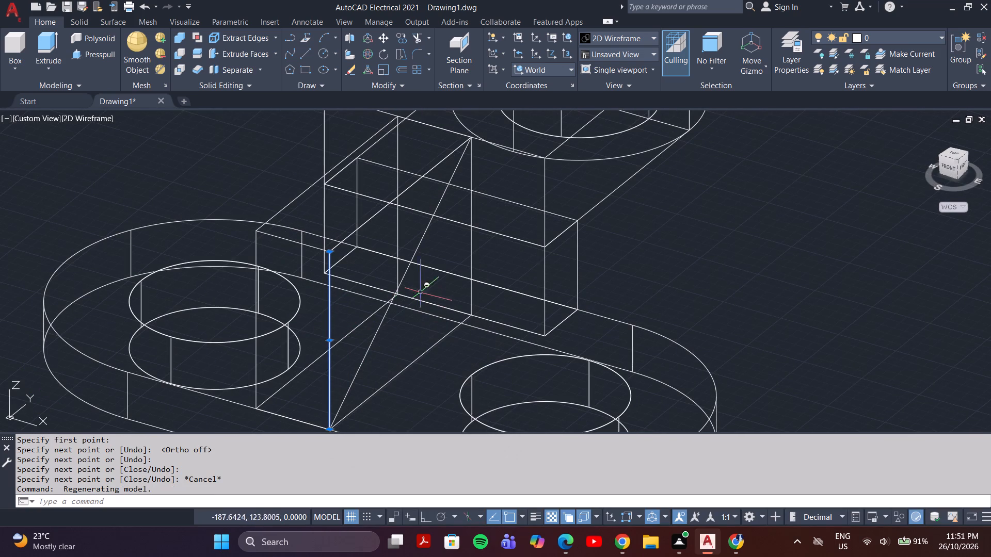
left_click(404, 278)
left_click(357, 231)
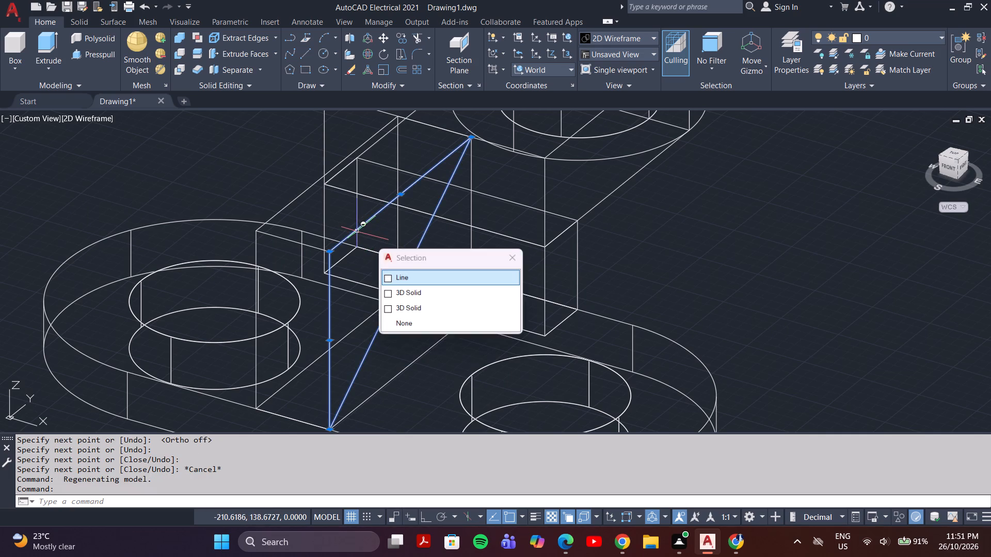
left_click(382, 276)
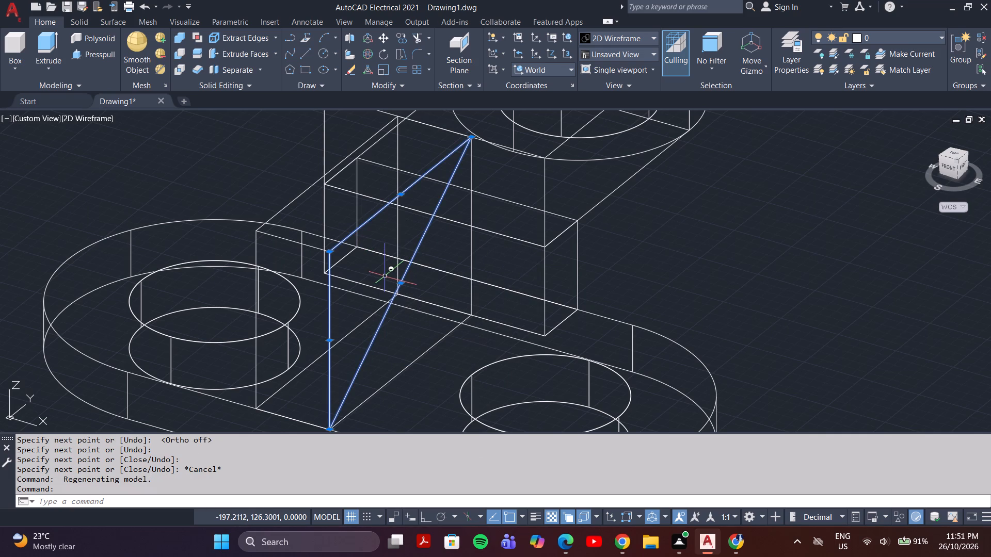
type("RE")
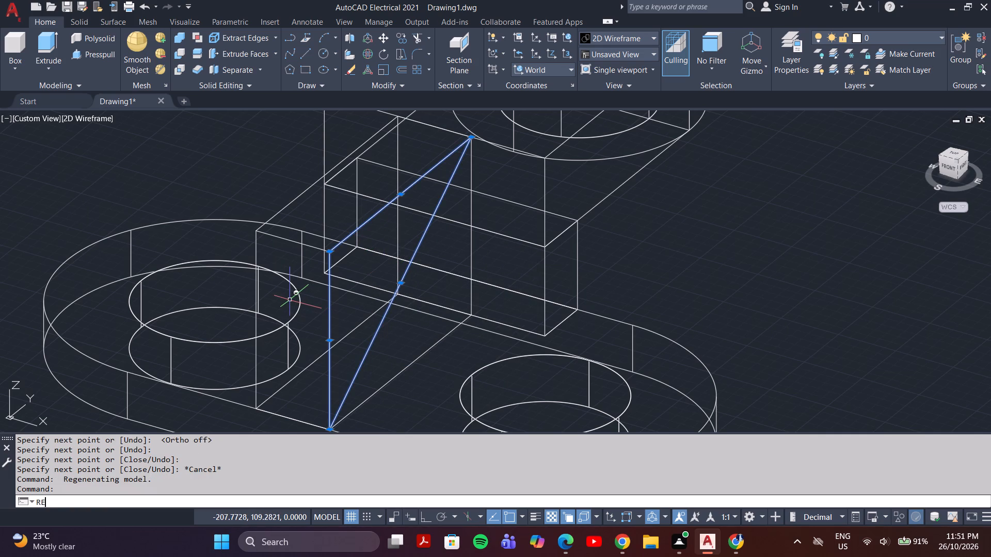
key("g")
key("BackSpace")
key("BackSpace")
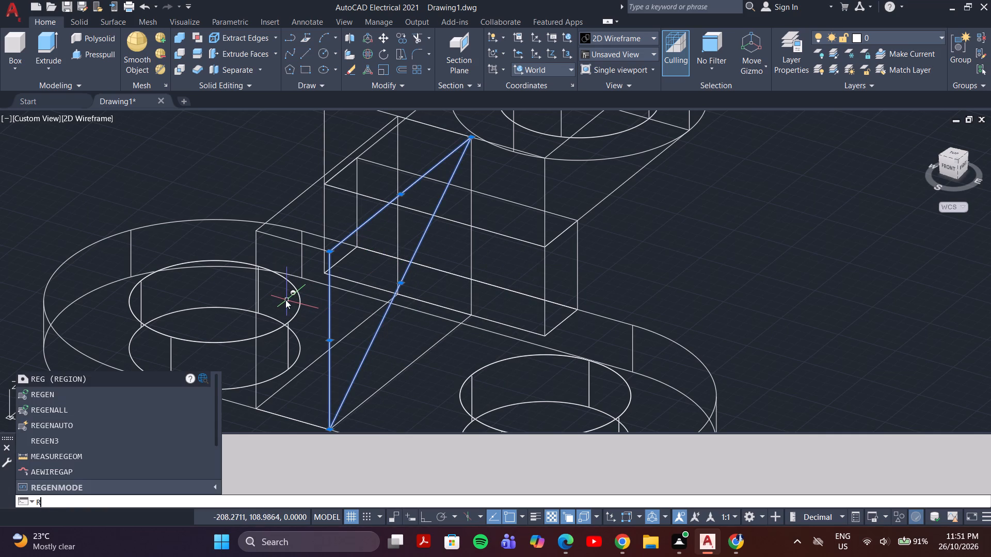
key("BackSpace")
key("j")
type("OIN")
key("Return")
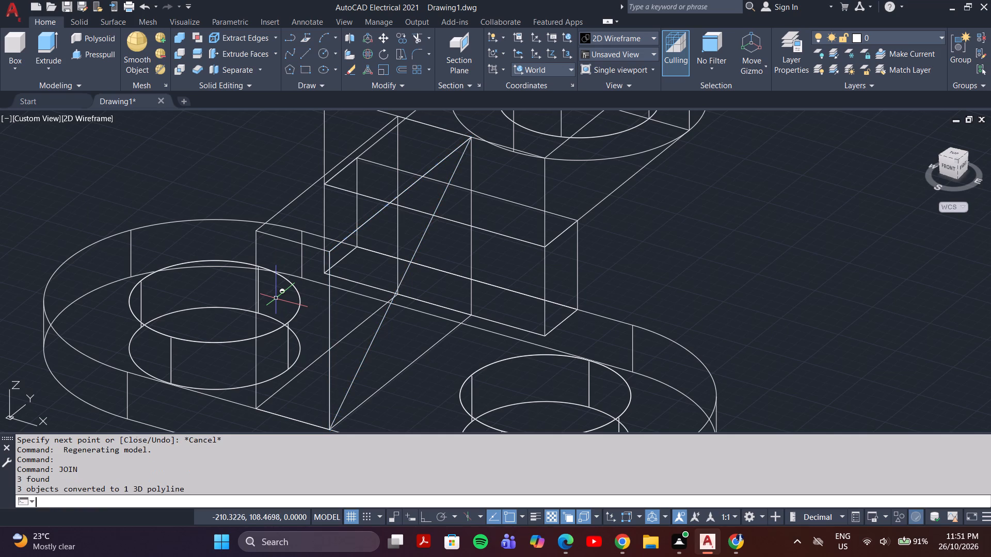
Press/pull the triangular profile across the block's full width to cut away its upper front half, leaving a sloping rib.
left_click(91, 55)
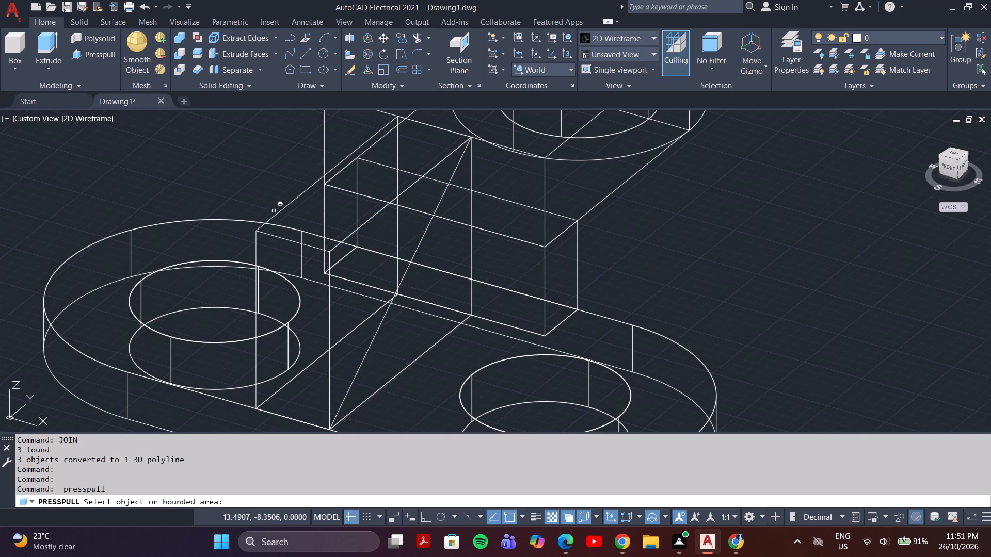
left_click(353, 234)
left_click_drag(138, 182, 132, 181)
scroll(208, 221, "down", 1)
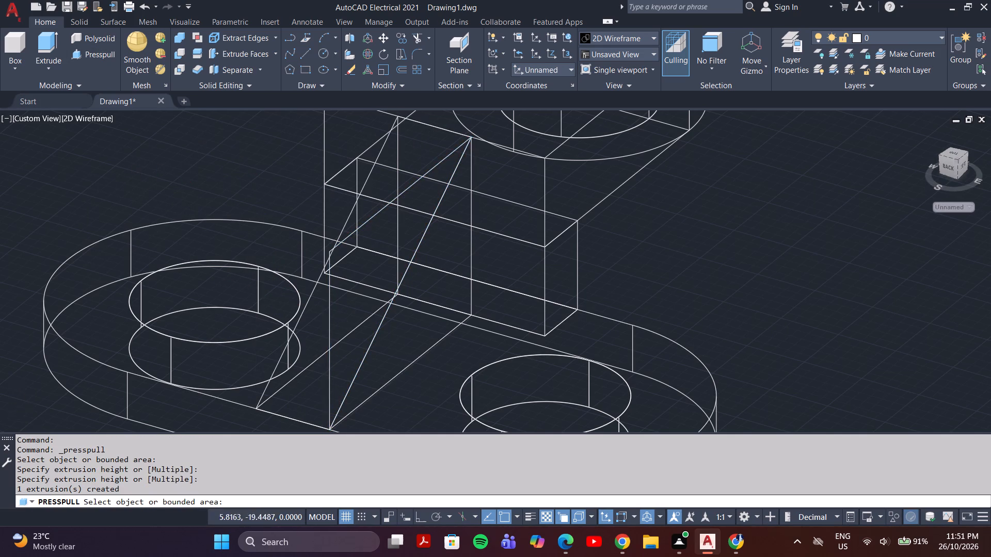
scroll(208, 222, "down", 1)
key("Escape")
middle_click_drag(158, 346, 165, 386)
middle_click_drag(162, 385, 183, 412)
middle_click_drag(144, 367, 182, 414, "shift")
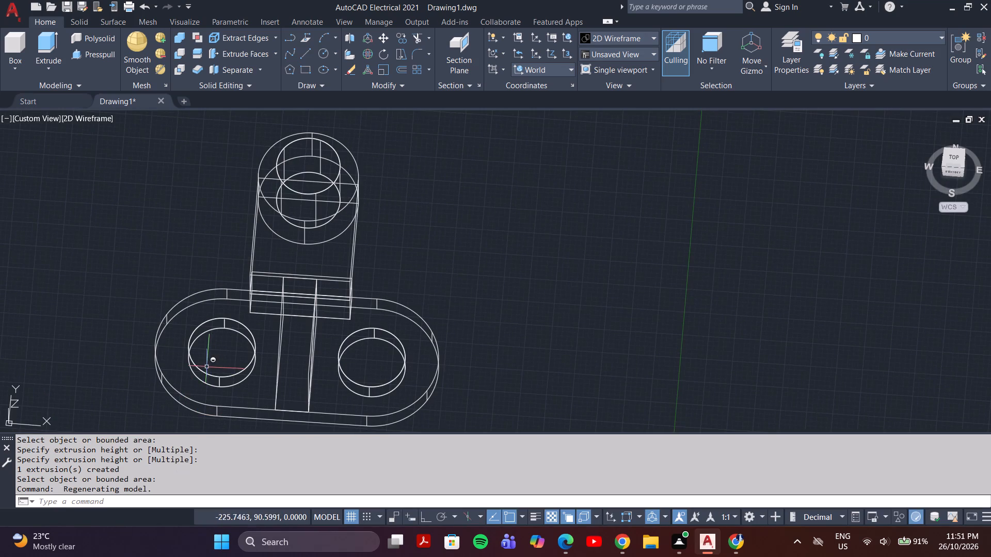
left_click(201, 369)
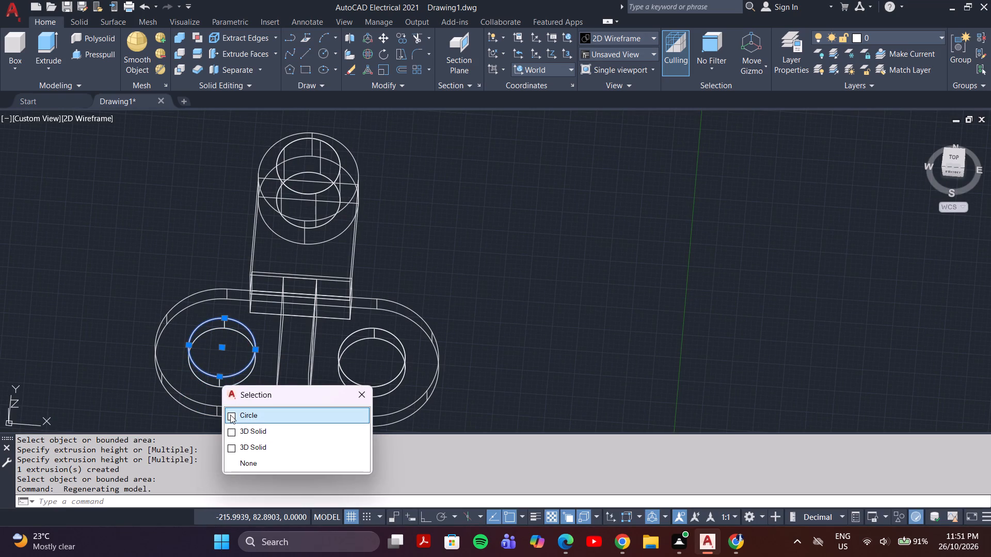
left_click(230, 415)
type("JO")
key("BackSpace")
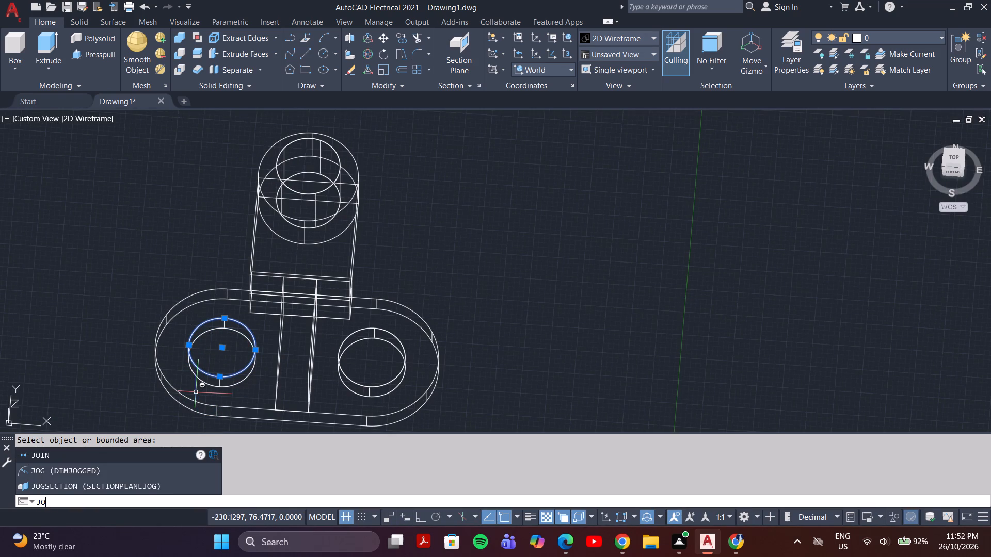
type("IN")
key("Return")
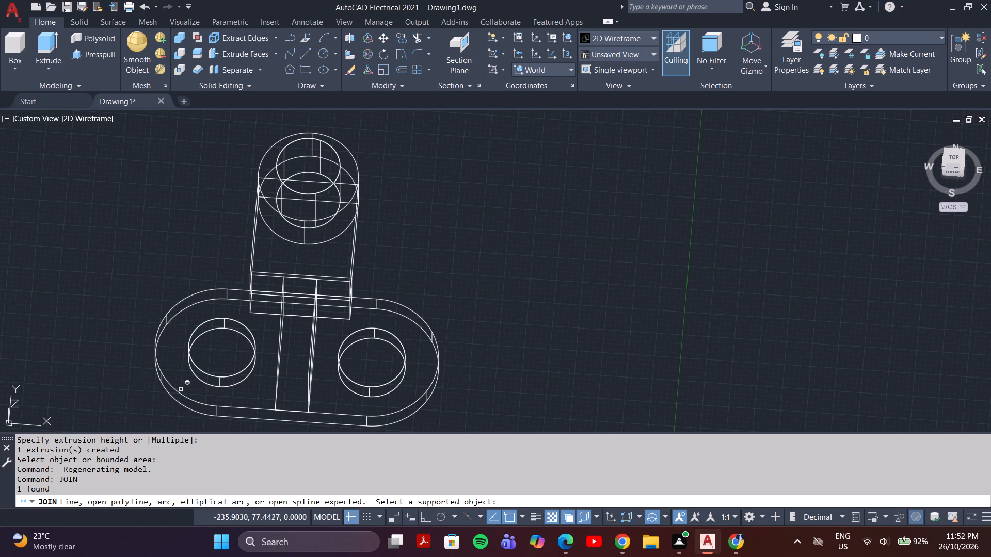
Press/pull the circular area of the through hole at the plate's left end, as seen from the front.
left_click(91, 53)
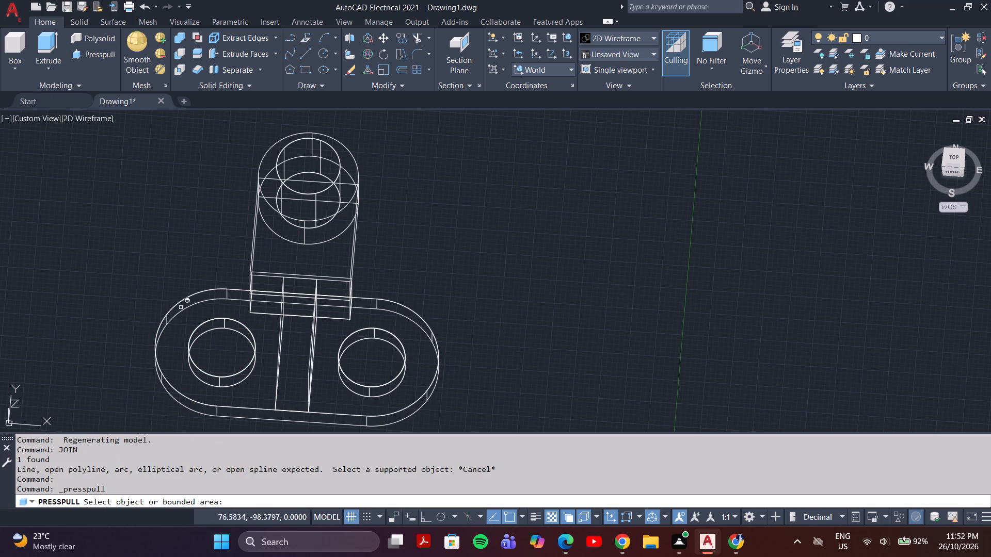
left_click(206, 372)
left_click(154, 431)
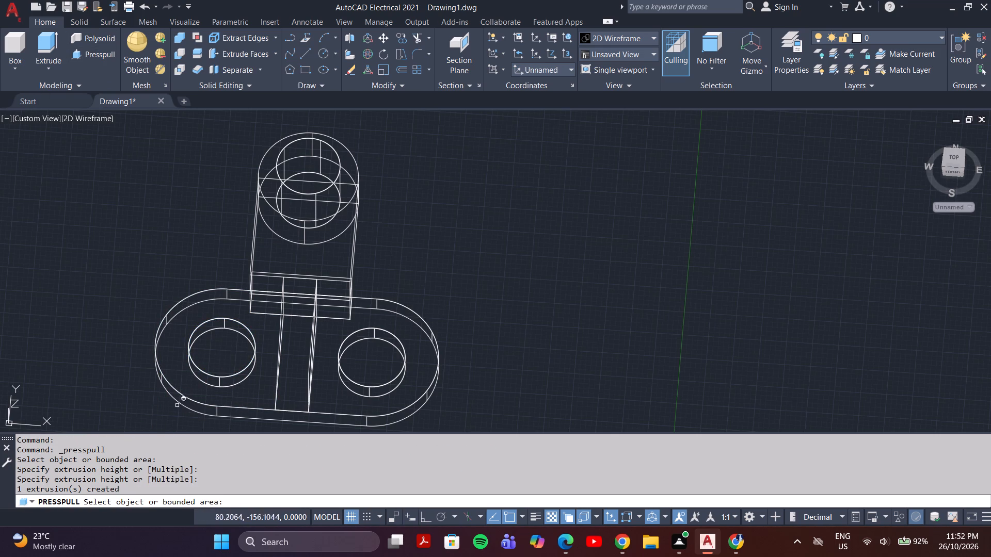
middle_click_drag(265, 366, 212, 243)
key("Escape")
scroll(269, 347, "down", 1)
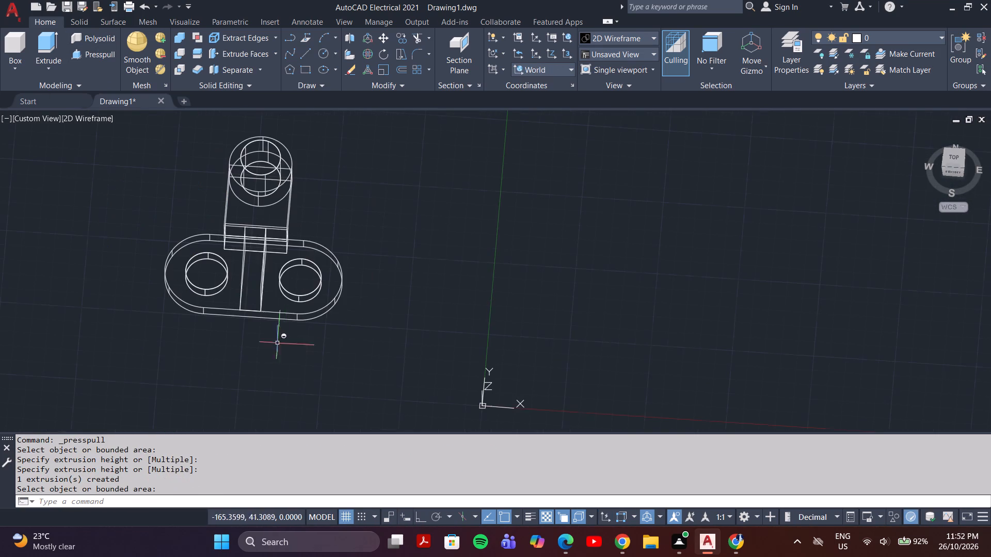
middle_click_drag(367, 331, 292, 341, "shift")
key("Escape")
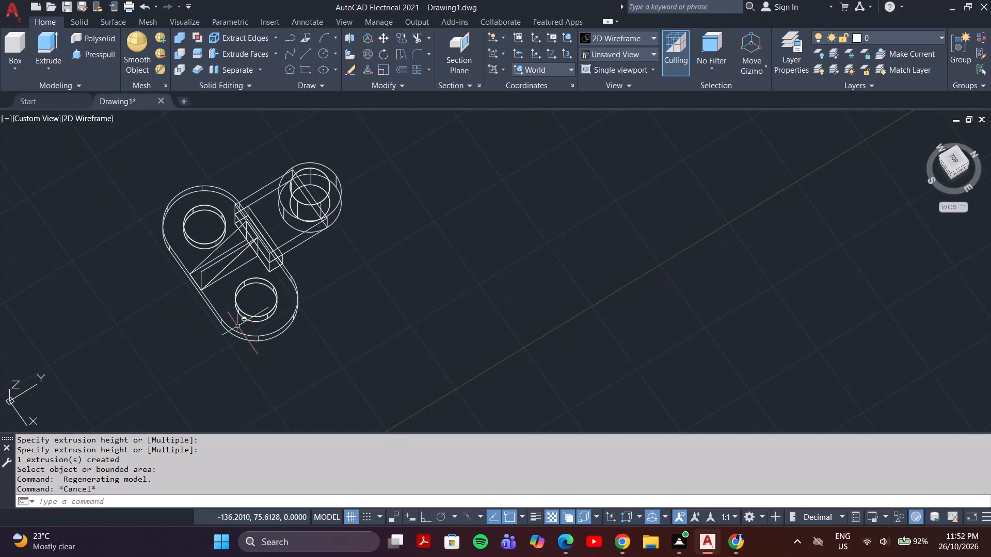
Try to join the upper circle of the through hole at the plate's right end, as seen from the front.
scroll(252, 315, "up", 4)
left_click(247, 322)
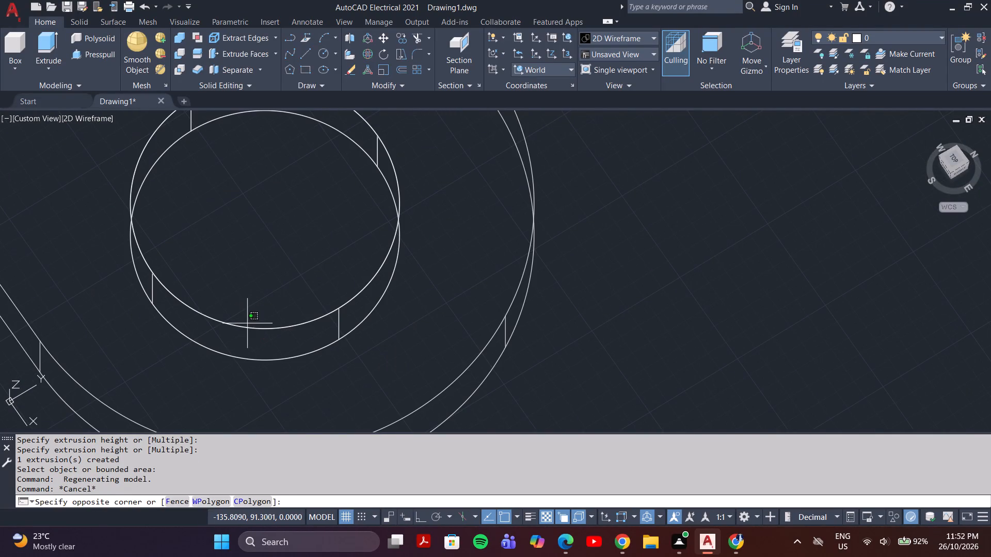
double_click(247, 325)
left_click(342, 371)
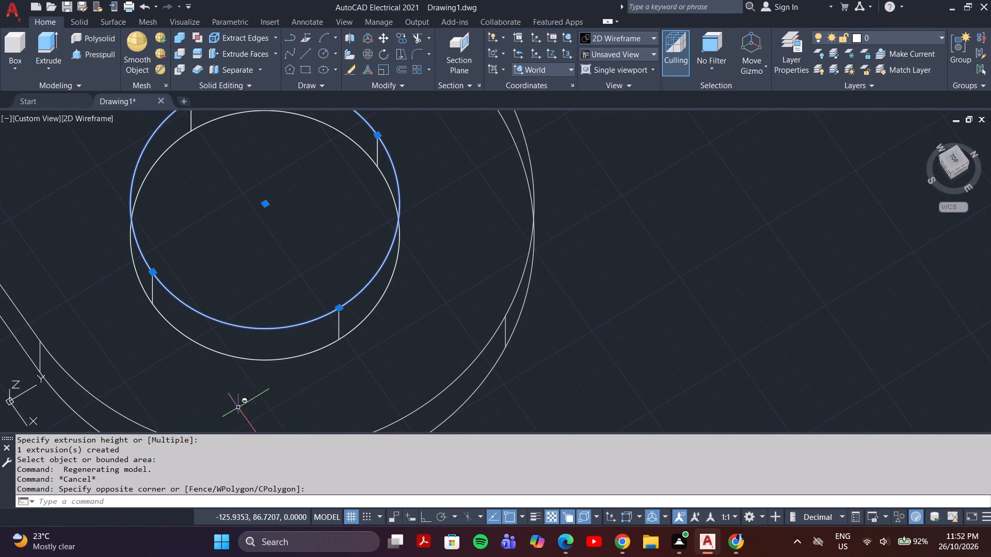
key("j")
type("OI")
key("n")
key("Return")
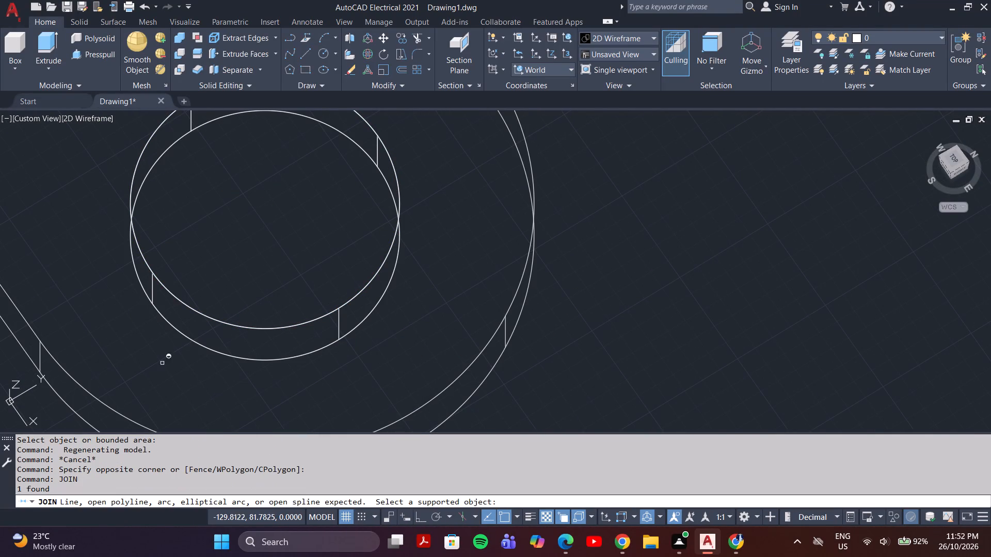
Press/pull the circular area of the through hole at the plate's right end, as seen from the front.
left_click(92, 52)
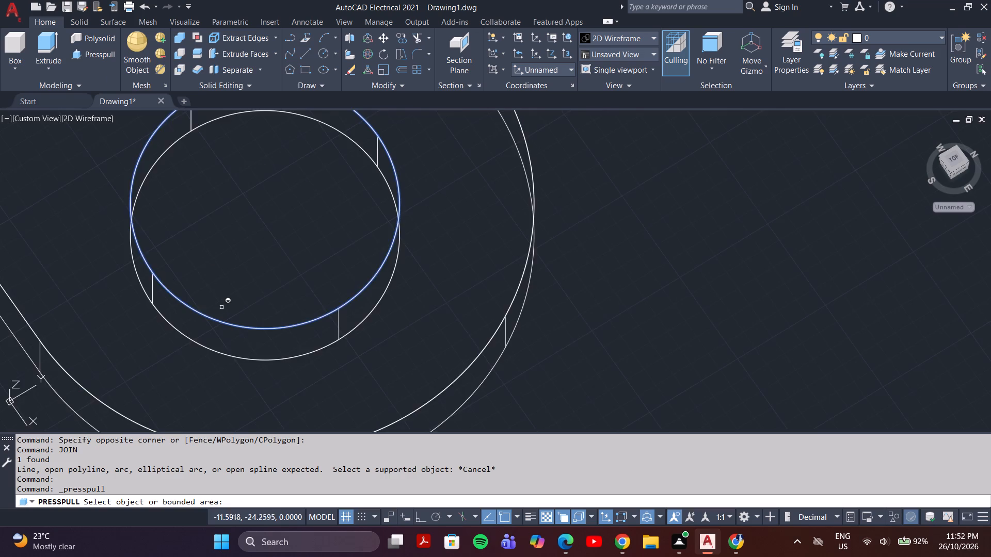
scroll(221, 307, "down", 1)
left_click(210, 310)
left_click(66, 395)
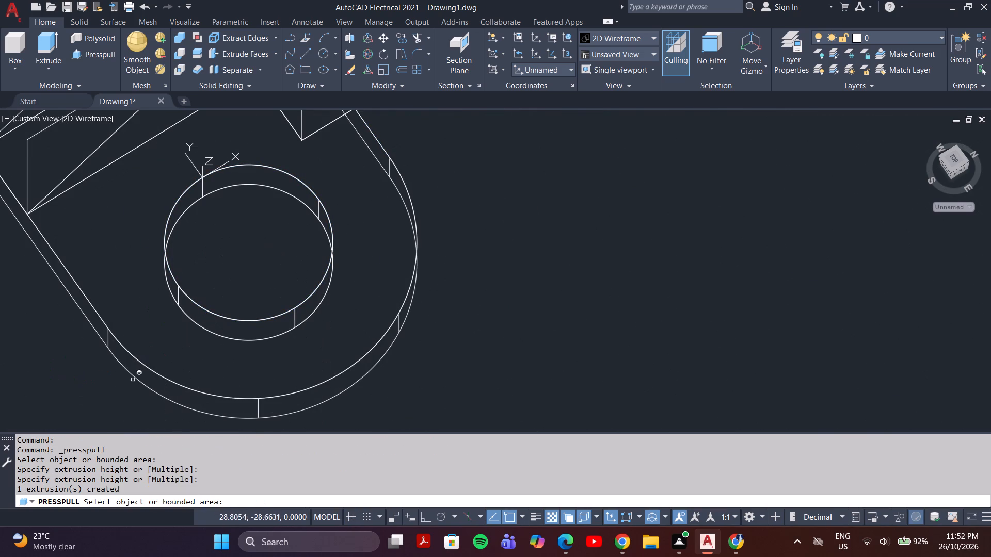
middle_click_drag(478, 299, 498, 204)
middle_click_drag(451, 242, 492, 168, "shift")
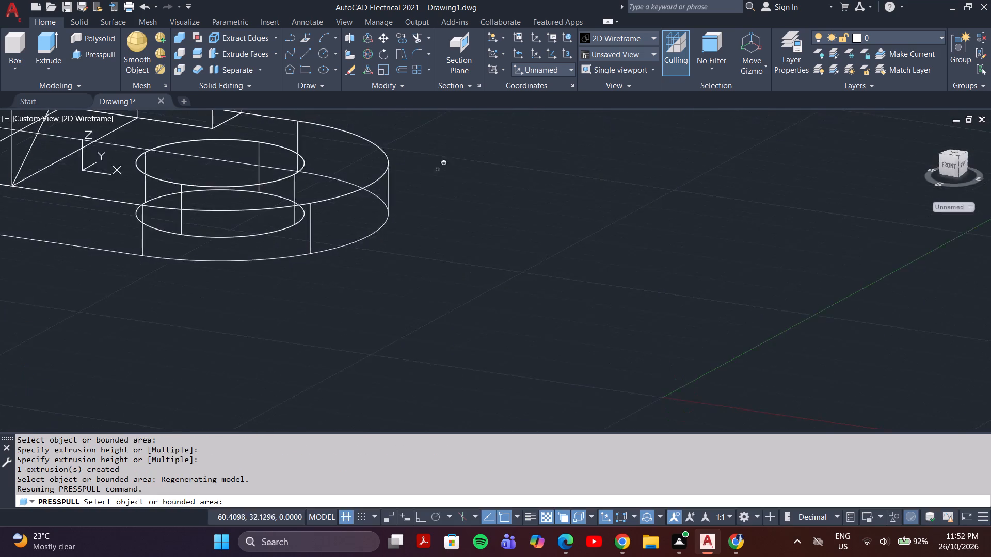
scroll(422, 176, "down", 2)
middle_click_drag(314, 205, 283, 418)
middle_click_drag(317, 309, 245, 432)
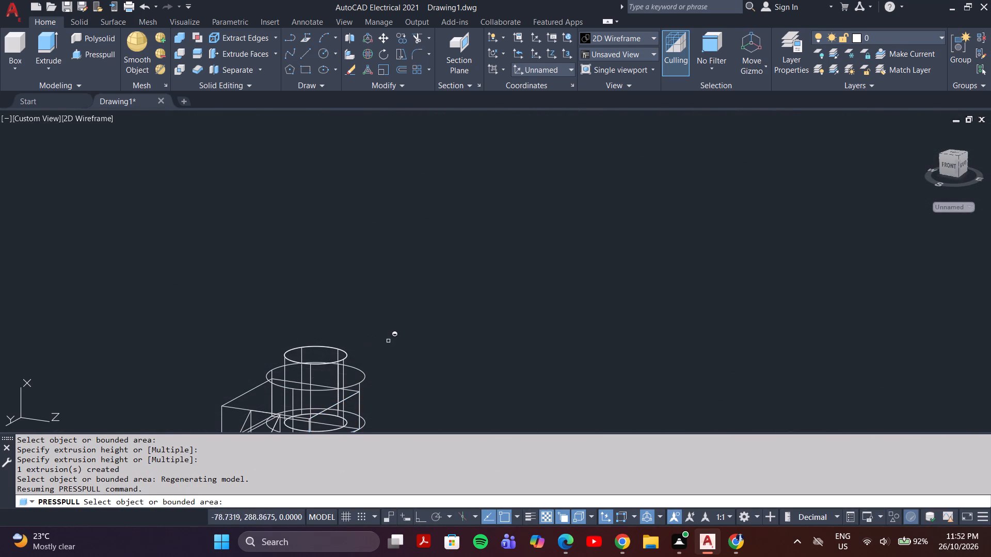
key("Escape")
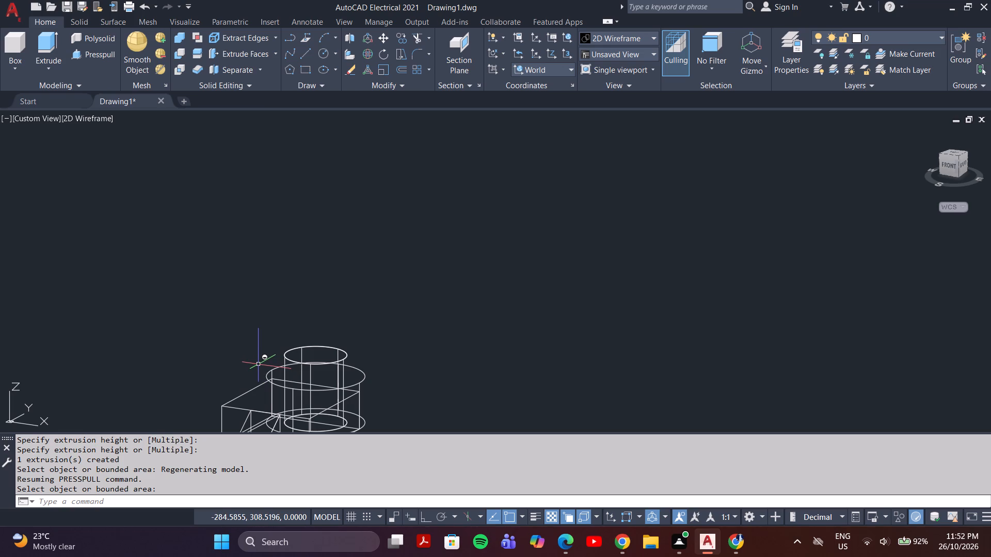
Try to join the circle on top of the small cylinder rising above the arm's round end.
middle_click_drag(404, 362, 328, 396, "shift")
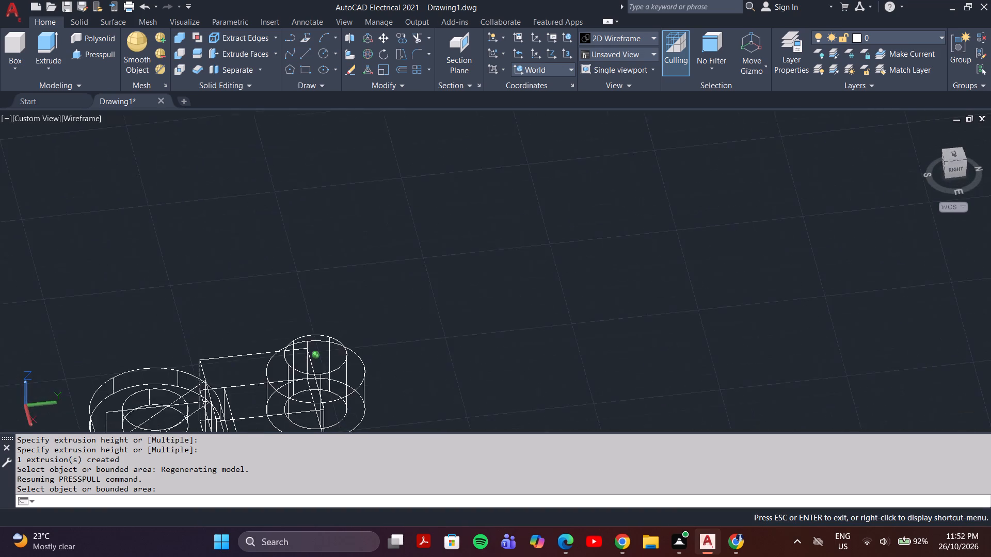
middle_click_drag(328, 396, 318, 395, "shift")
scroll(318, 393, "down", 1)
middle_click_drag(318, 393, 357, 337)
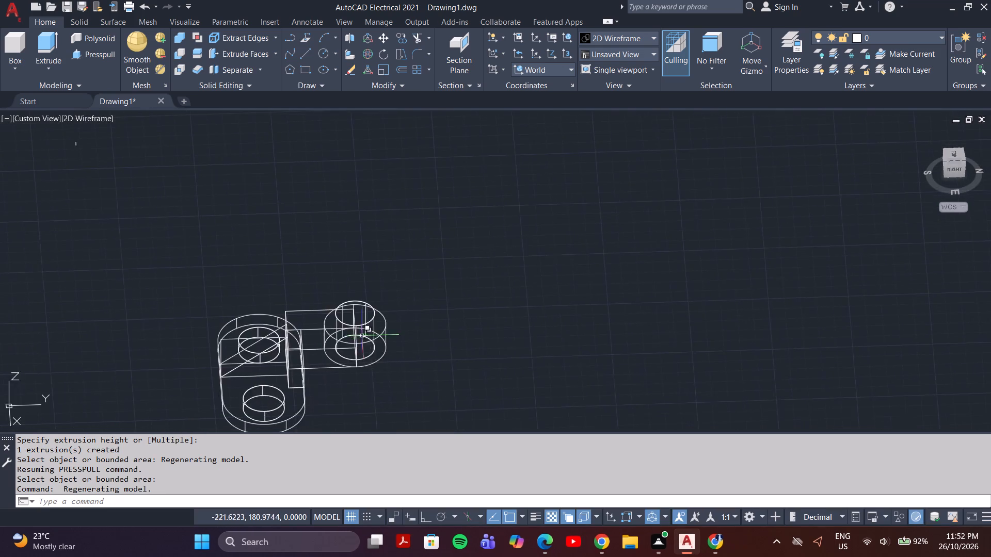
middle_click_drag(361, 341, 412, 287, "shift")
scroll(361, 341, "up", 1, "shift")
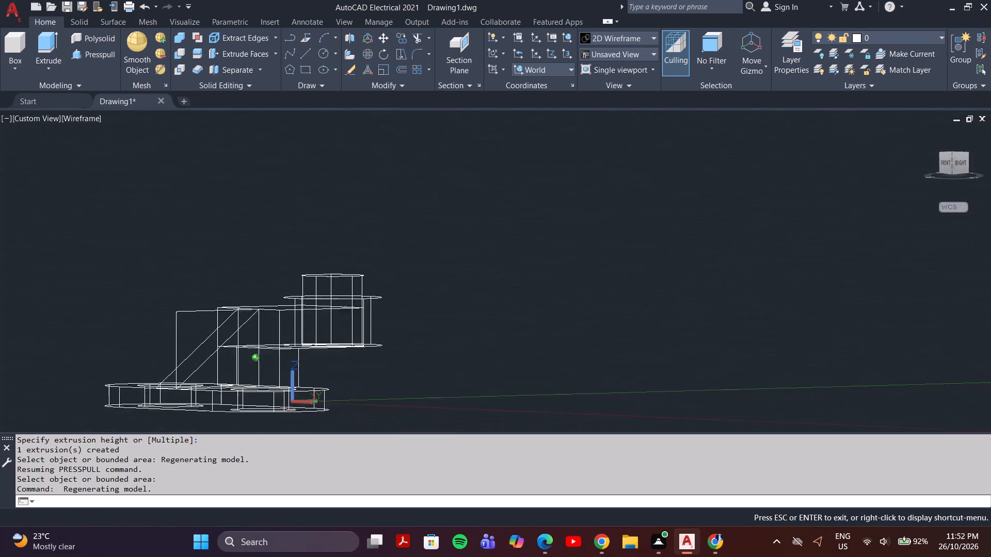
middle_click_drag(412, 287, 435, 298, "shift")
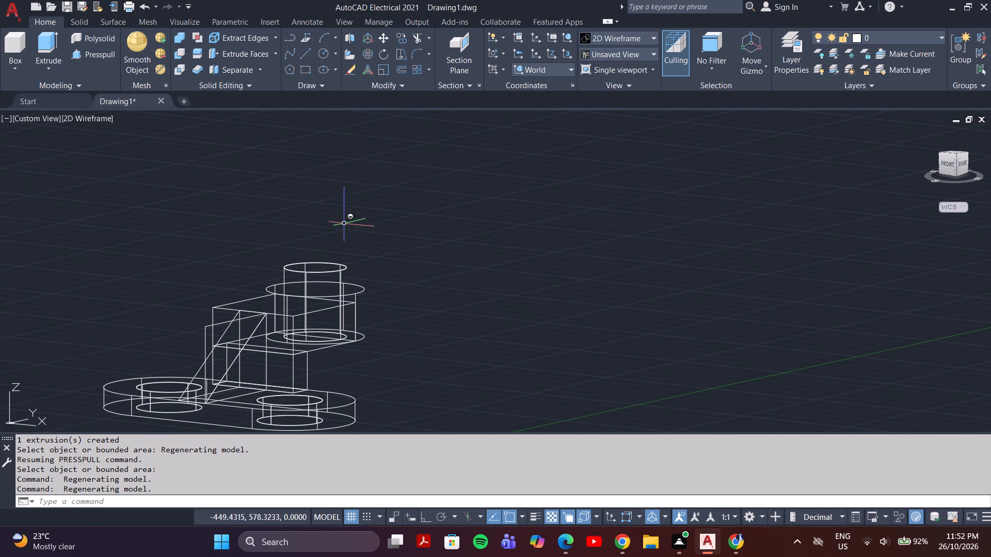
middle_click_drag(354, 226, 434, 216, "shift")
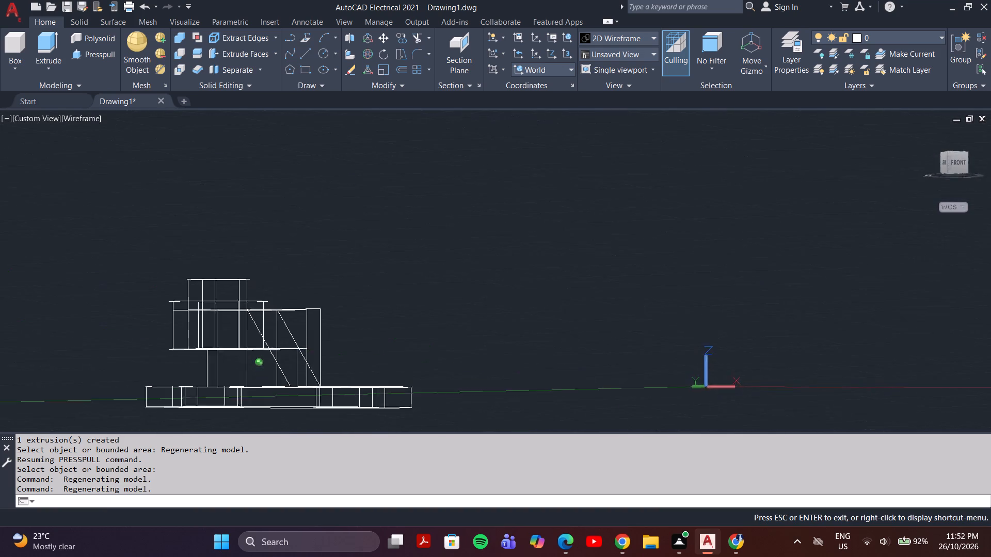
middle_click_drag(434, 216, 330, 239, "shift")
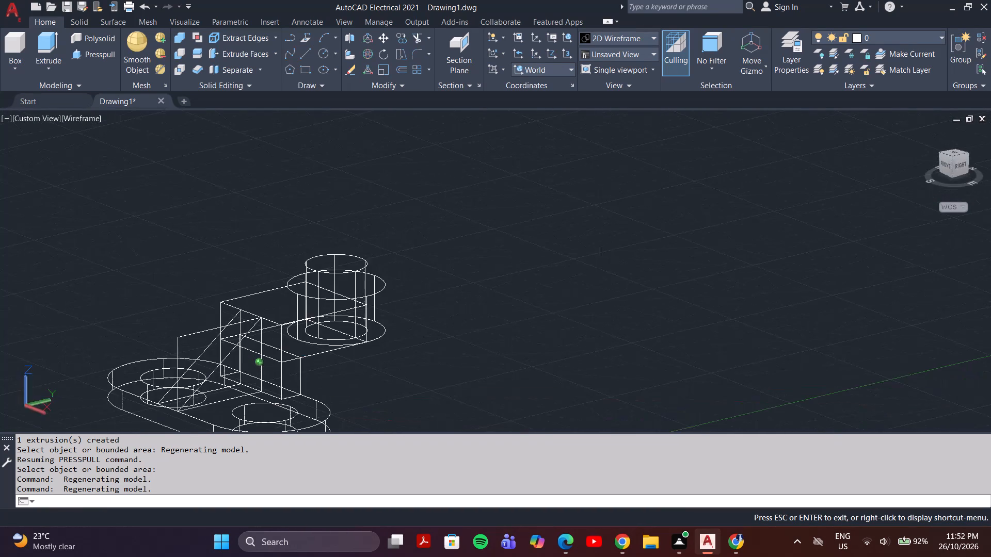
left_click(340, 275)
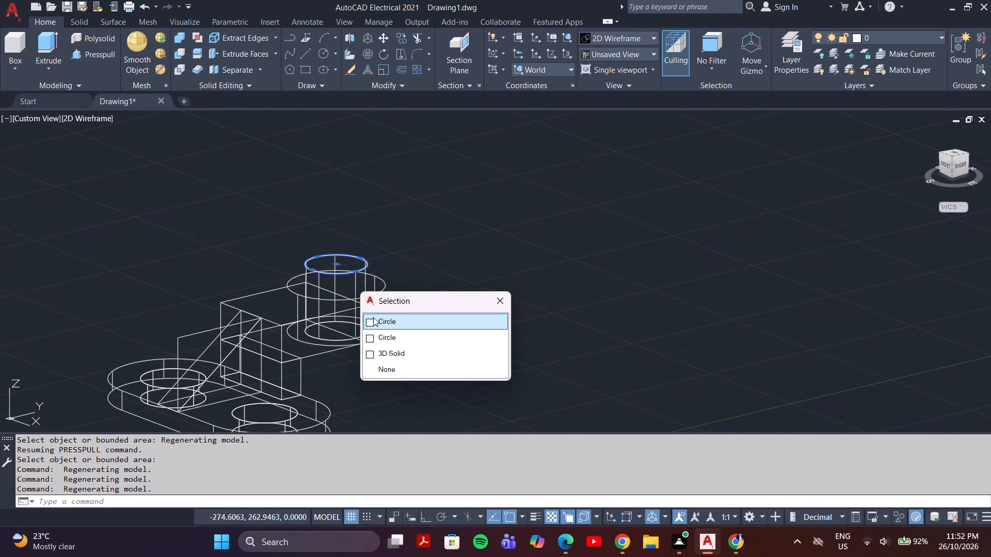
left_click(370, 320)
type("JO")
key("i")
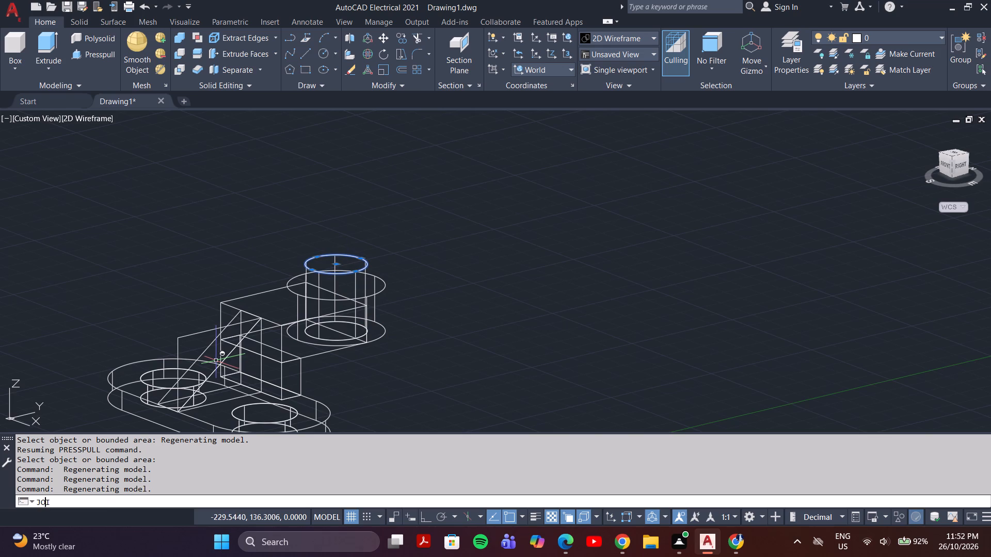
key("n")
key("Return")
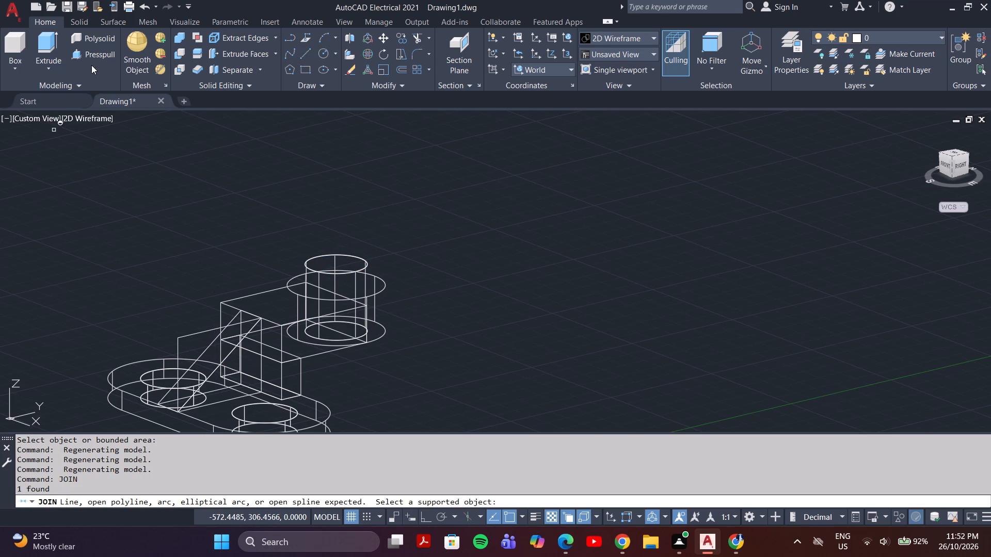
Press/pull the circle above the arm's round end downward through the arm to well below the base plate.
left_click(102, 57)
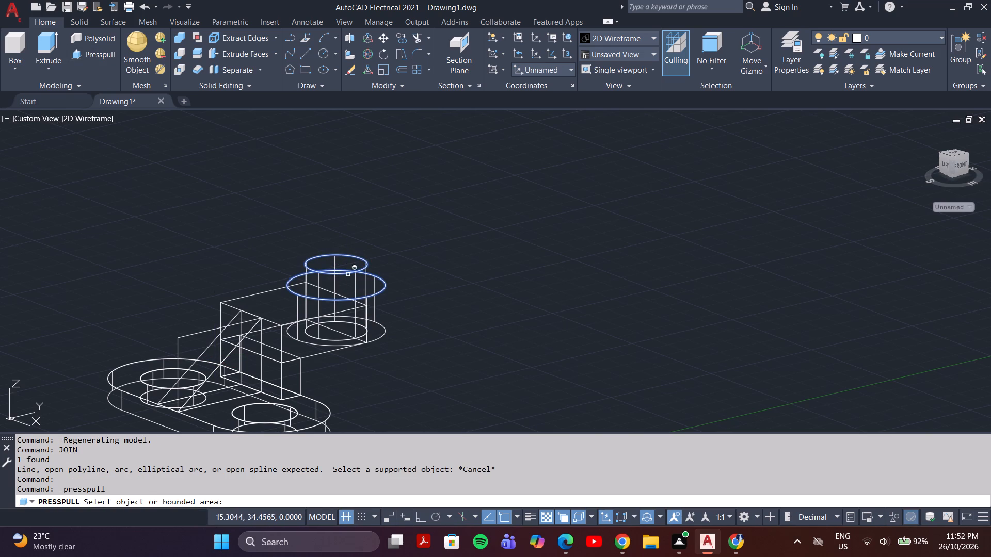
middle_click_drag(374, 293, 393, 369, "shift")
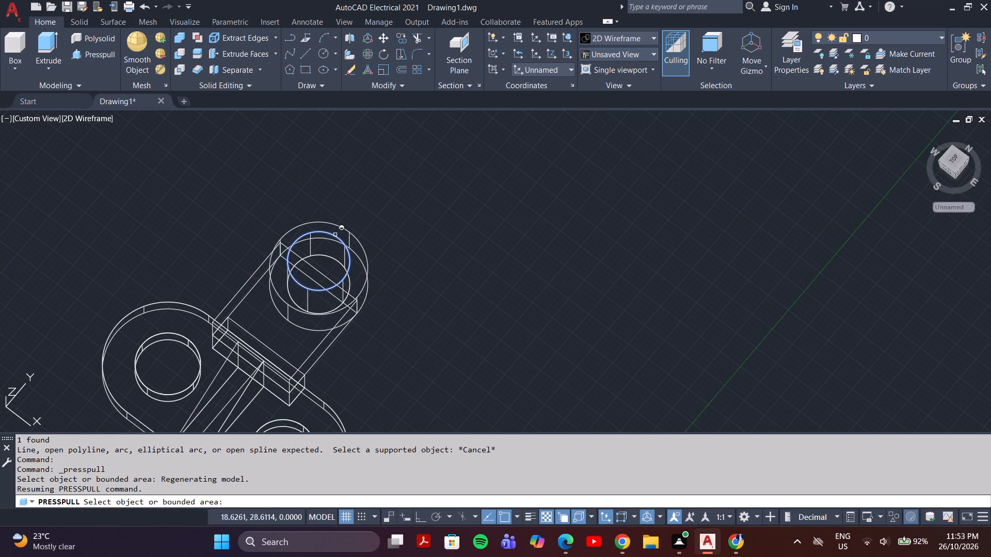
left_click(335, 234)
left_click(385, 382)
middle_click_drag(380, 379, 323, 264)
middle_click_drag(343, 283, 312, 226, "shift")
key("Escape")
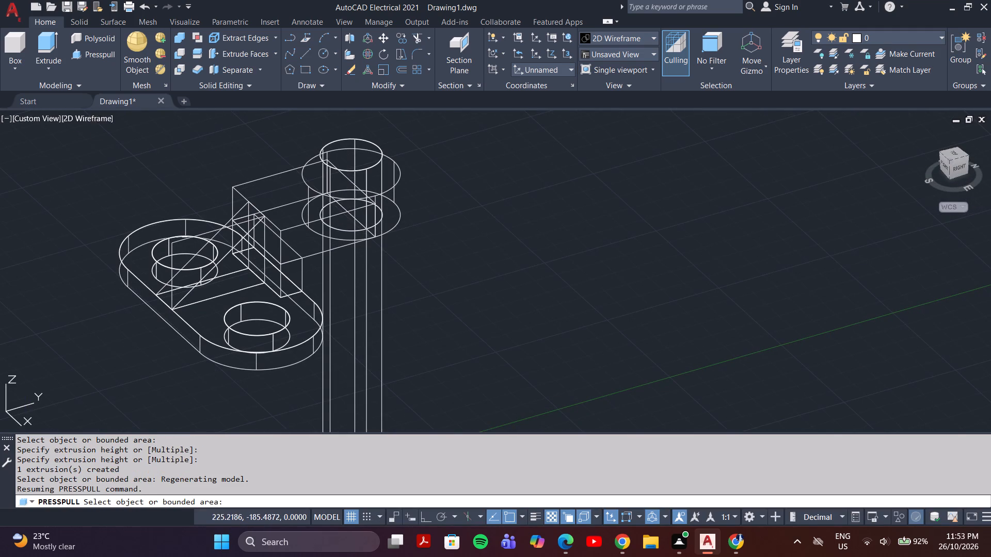
Switch the visual style to Conceptual and examine the rib, the plate holes and the arm's round end.
left_click(97, 117)
left_click(91, 117)
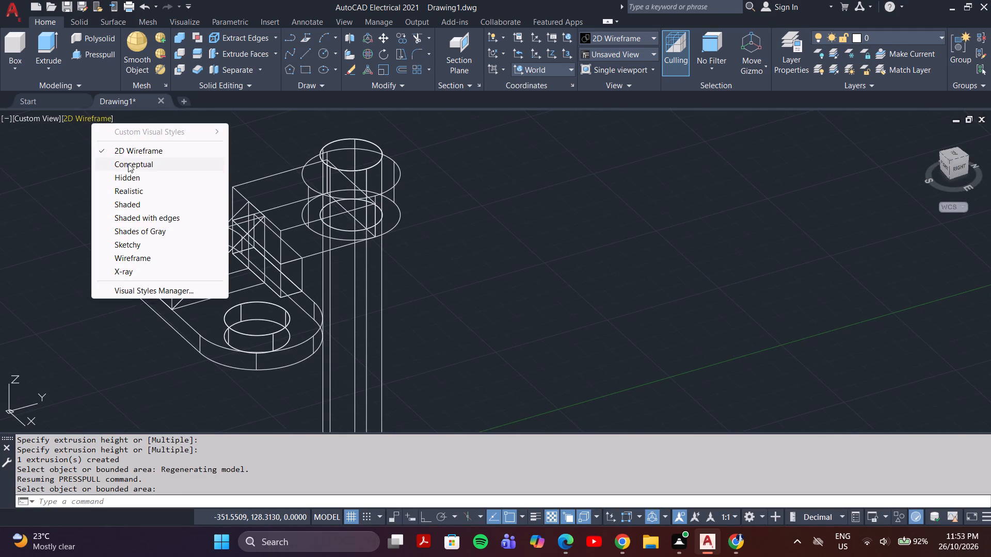
left_click(140, 167)
middle_click_drag(404, 298, 366, 277, "shift")
scroll(369, 277, "down", 2)
middle_click_drag(370, 325, 432, 308)
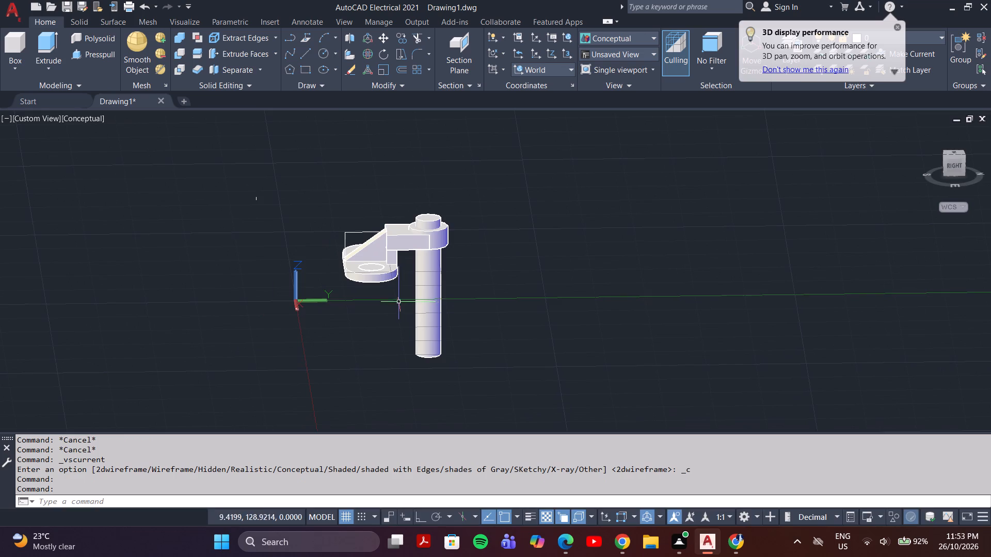
middle_click_drag(397, 301, 391, 300, "shift")
scroll(350, 266, "up", 3)
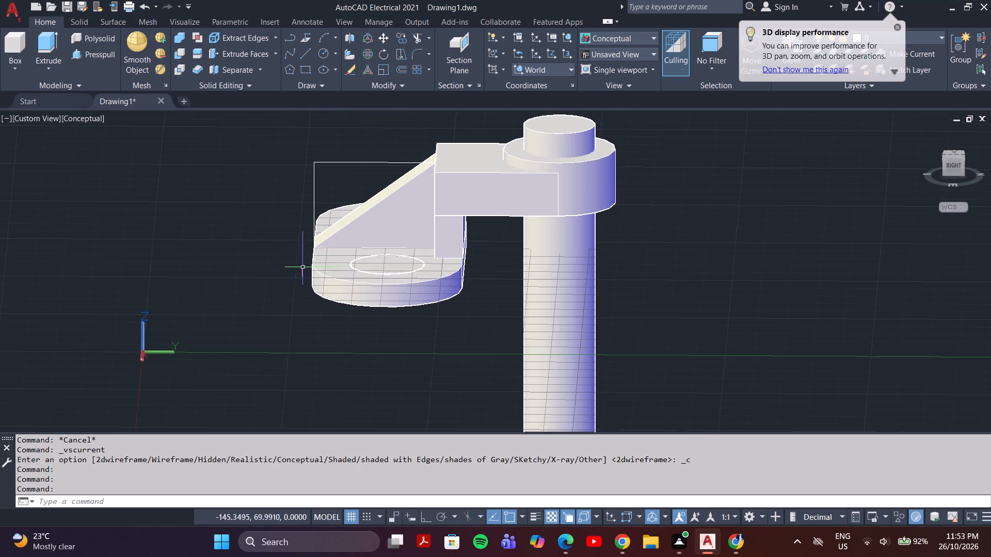
middle_click_drag(289, 285, 289, 336)
middle_click_drag(262, 317, 276, 342, "shift")
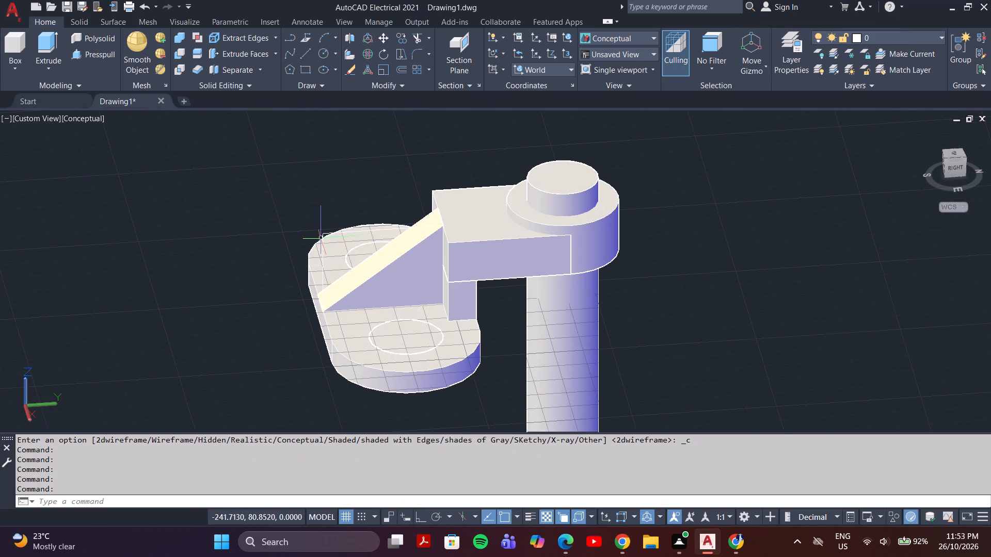
Delete the leftover triangular polyline above the sloping rib.
middle_click_drag(252, 265, 249, 241, "shift")
scroll(252, 265, "up", 1, "shift")
left_click(360, 184)
left_click(319, 220)
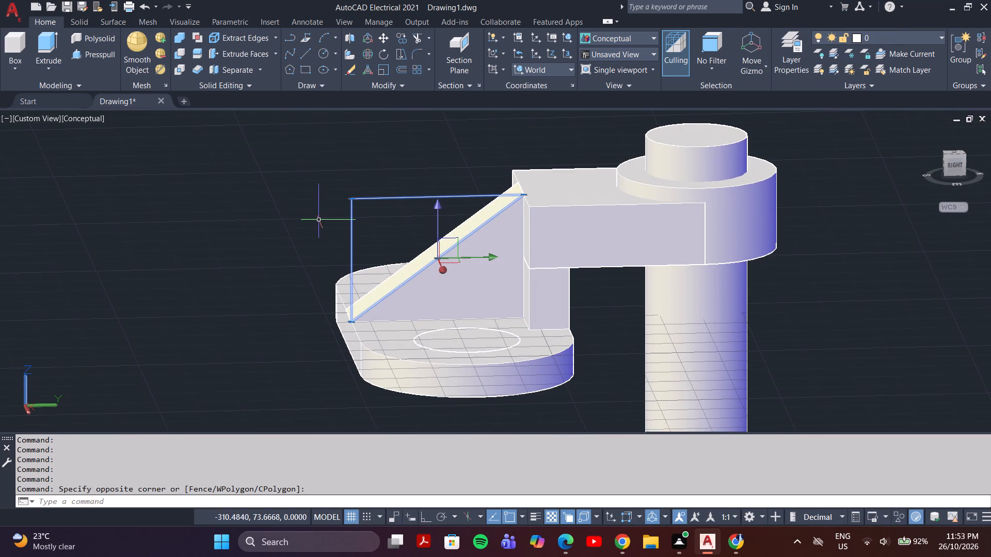
key("Delete")
Delete the long and short cylinders running through the arm's round end and the circles left above it.
left_click(678, 339)
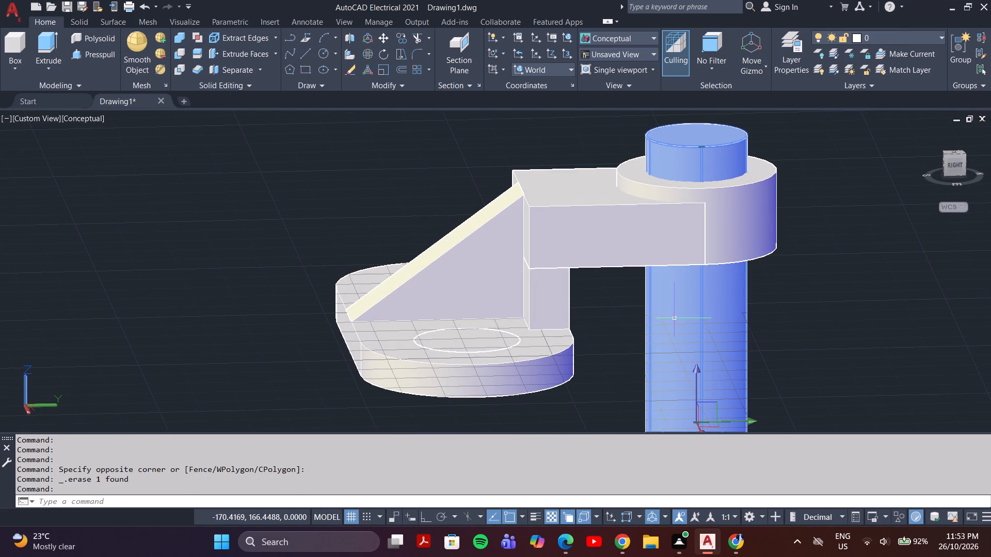
key("Delete")
left_click(691, 173)
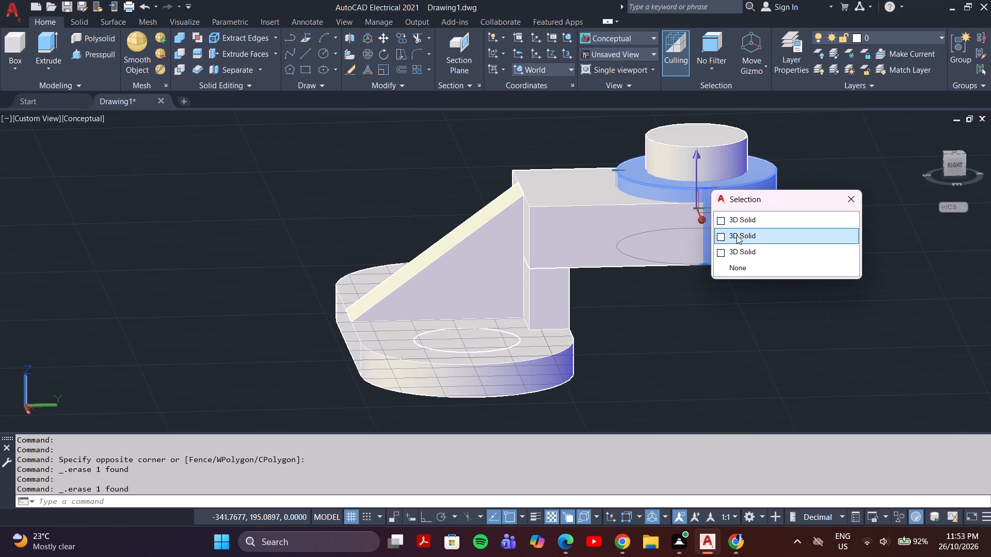
left_click(733, 222)
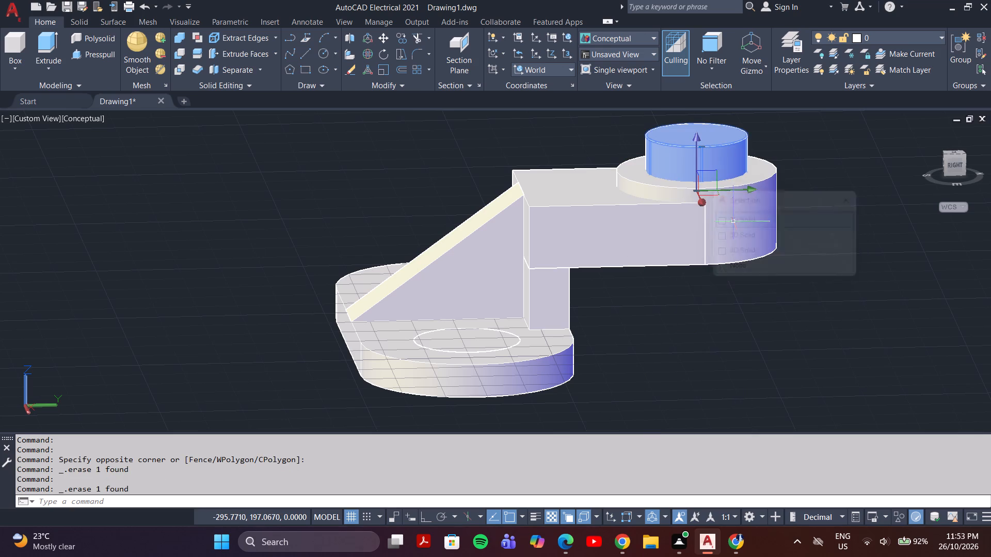
key("Delete")
left_click(697, 143)
left_click(690, 148)
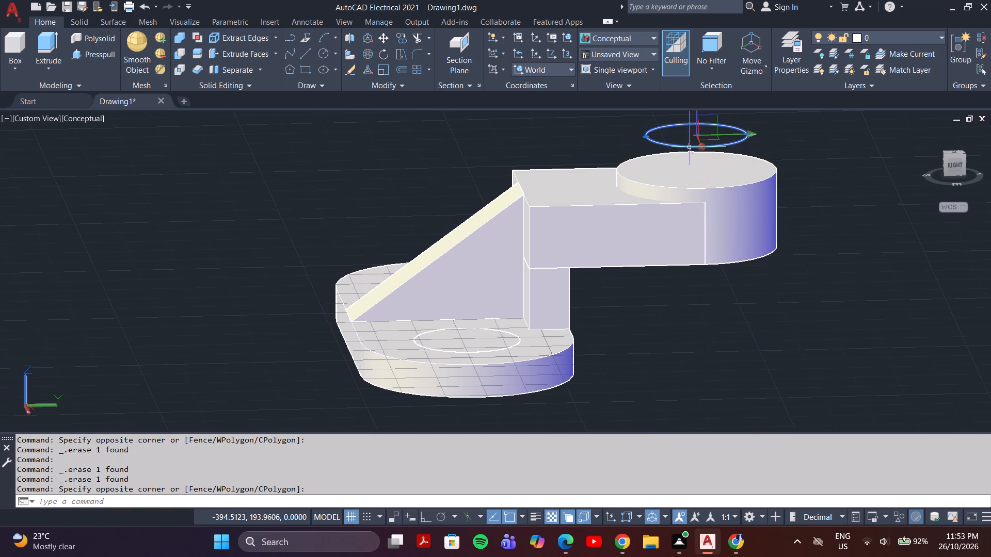
key("Delete")
Set the visual style back to 2D Wireframe.
middle_click_drag(724, 280, 696, 329)
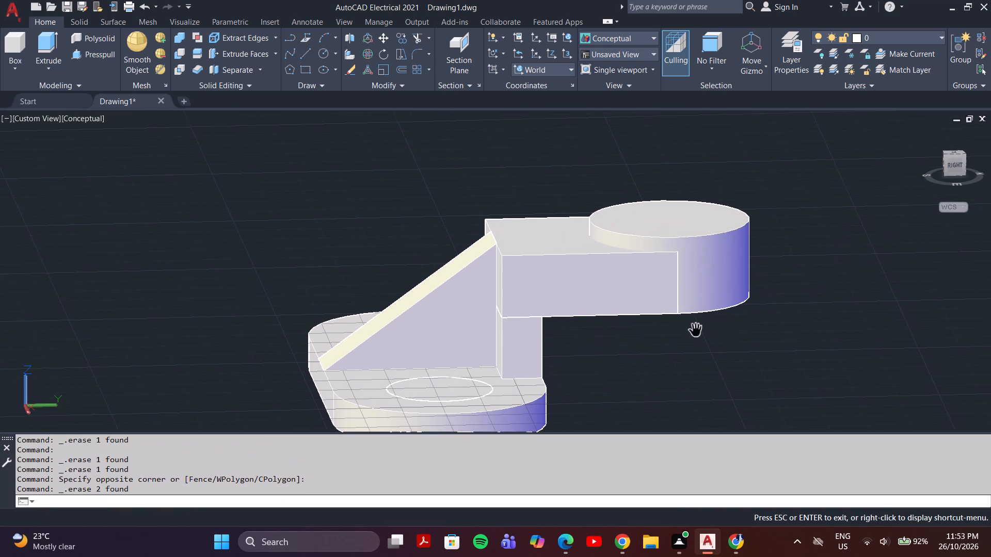
middle_click_drag(691, 286, 756, 297, "shift")
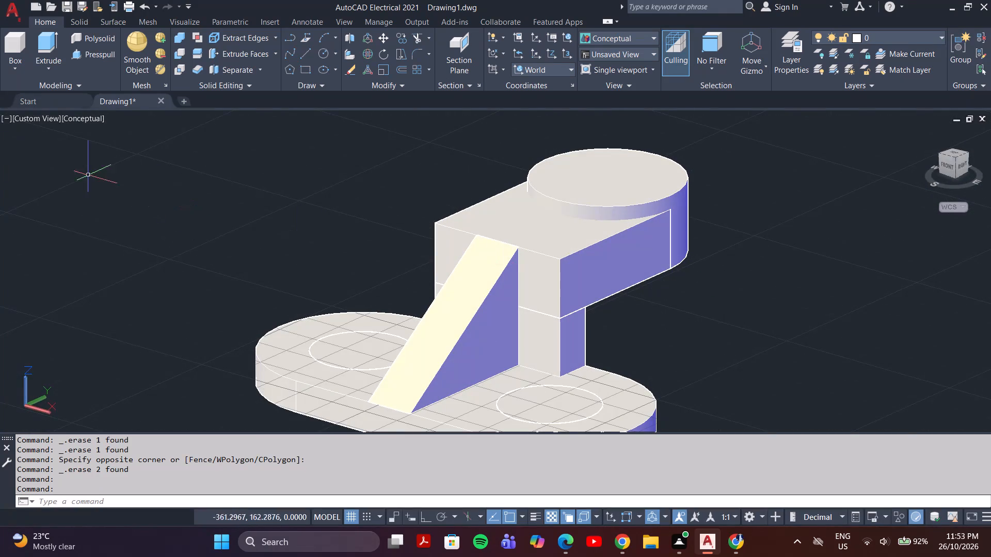
left_click(71, 117)
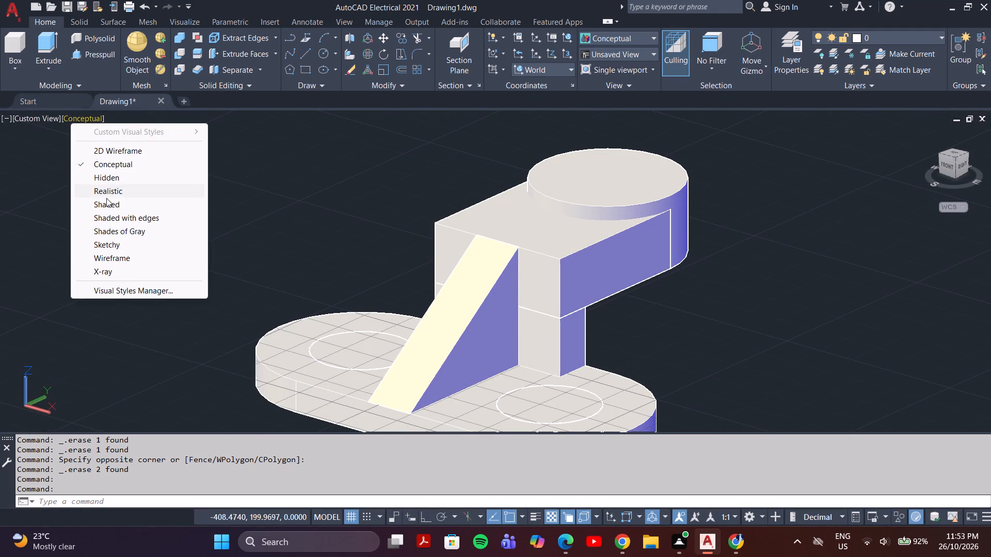
left_click(121, 150)
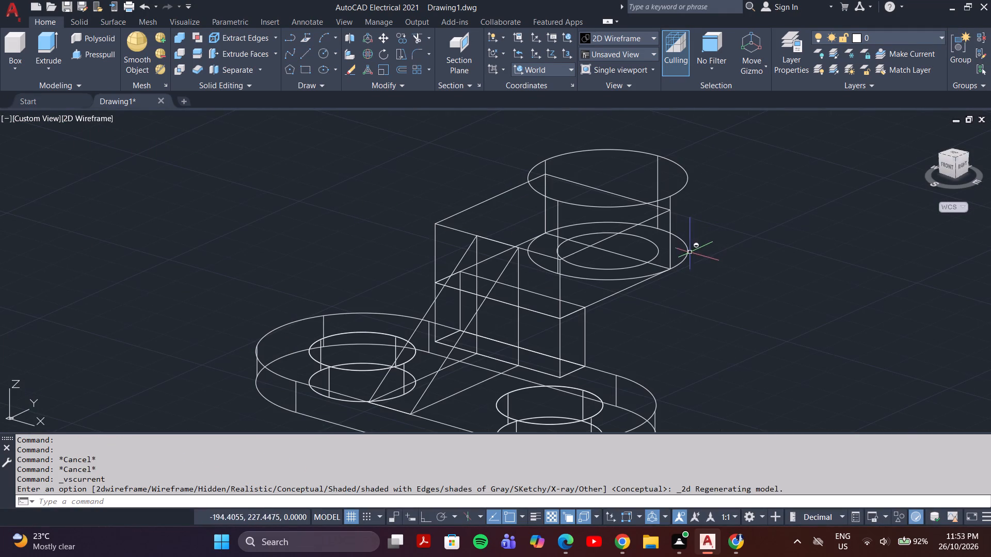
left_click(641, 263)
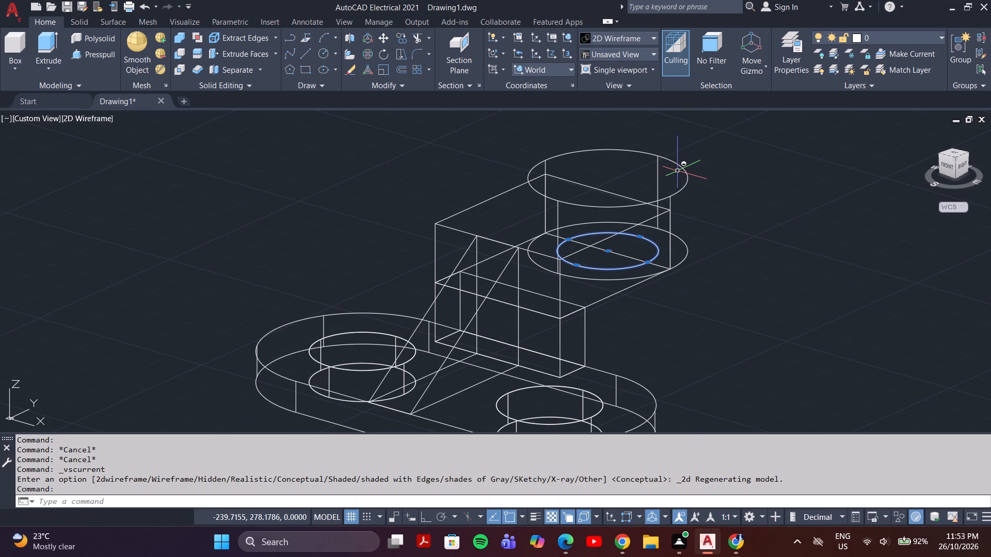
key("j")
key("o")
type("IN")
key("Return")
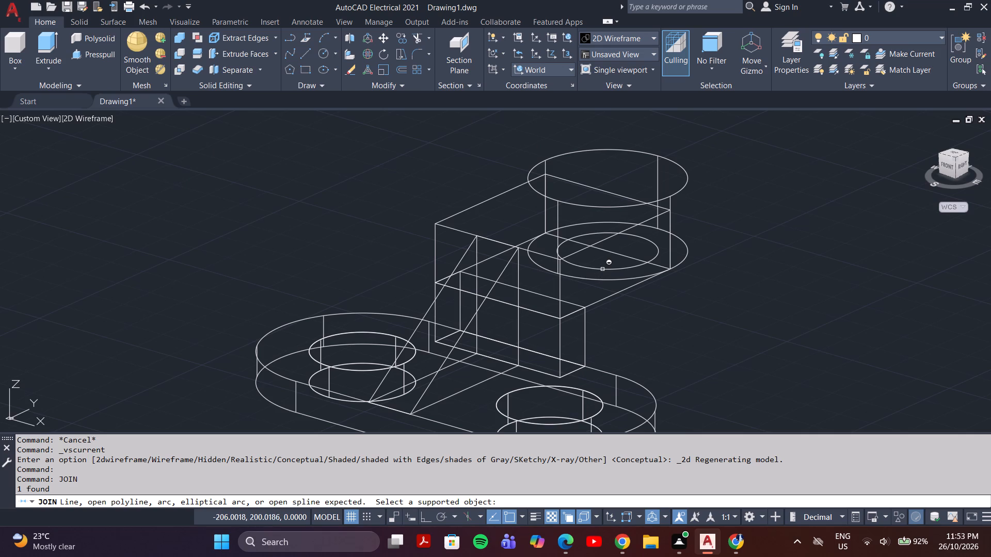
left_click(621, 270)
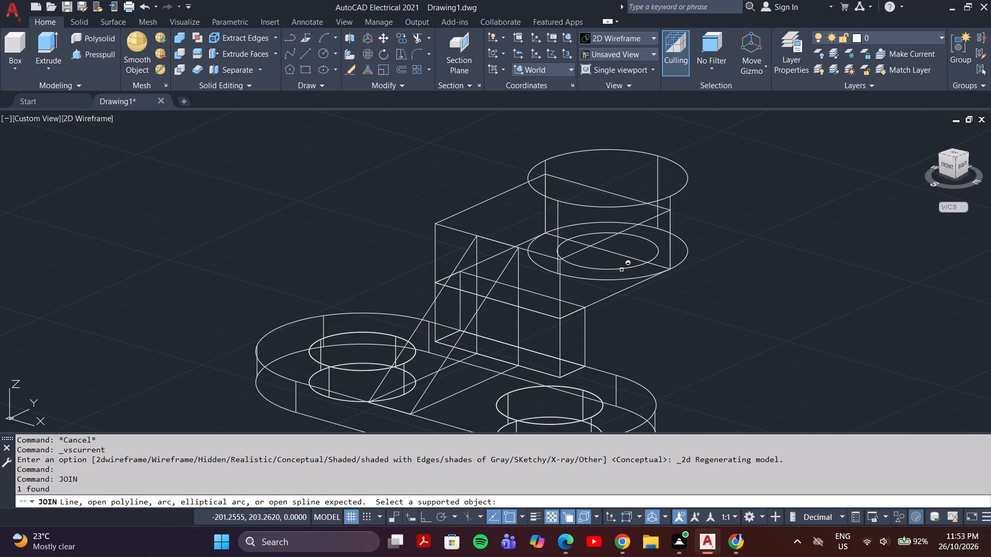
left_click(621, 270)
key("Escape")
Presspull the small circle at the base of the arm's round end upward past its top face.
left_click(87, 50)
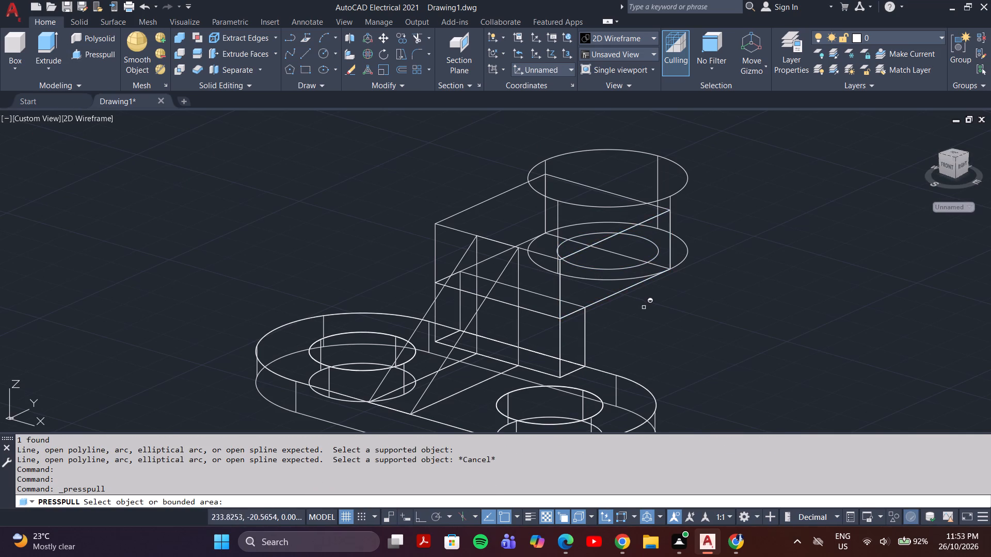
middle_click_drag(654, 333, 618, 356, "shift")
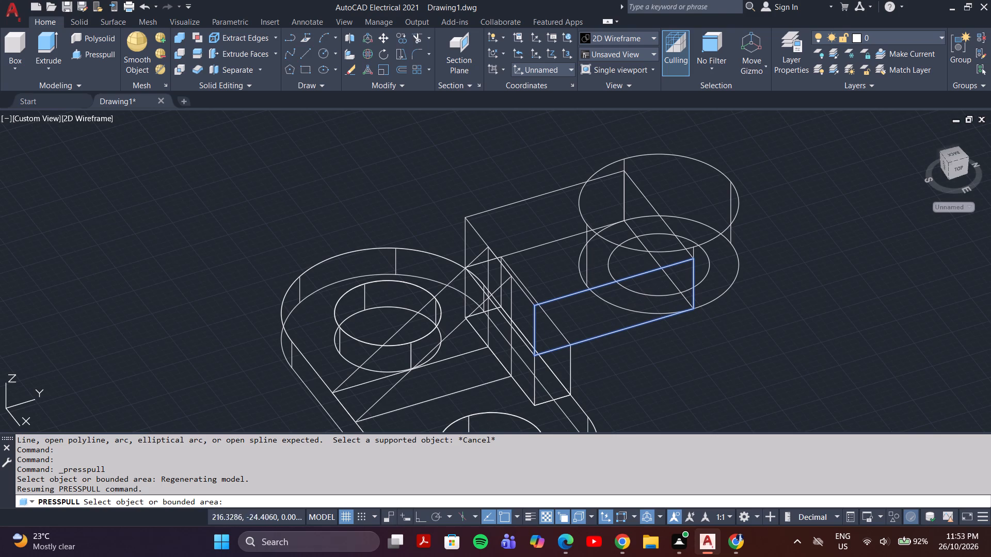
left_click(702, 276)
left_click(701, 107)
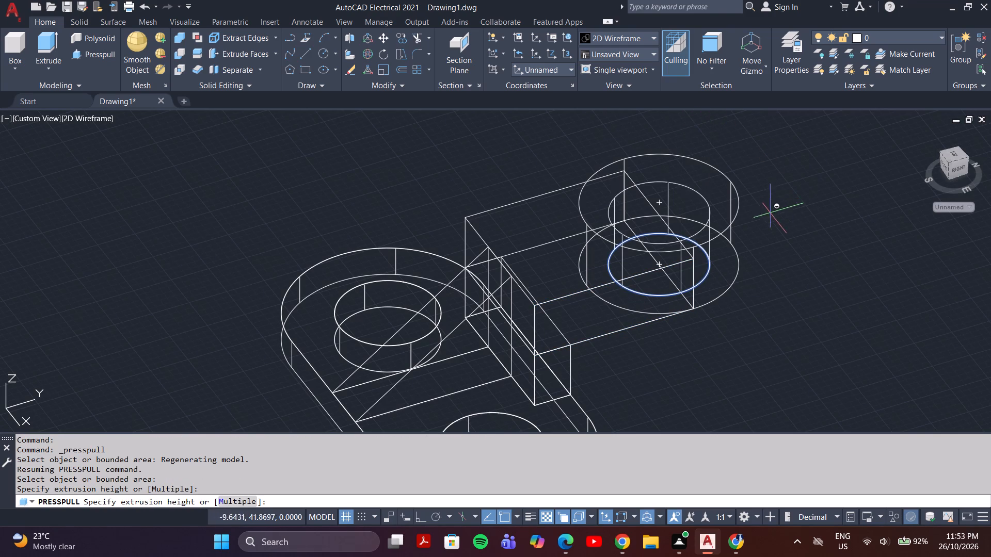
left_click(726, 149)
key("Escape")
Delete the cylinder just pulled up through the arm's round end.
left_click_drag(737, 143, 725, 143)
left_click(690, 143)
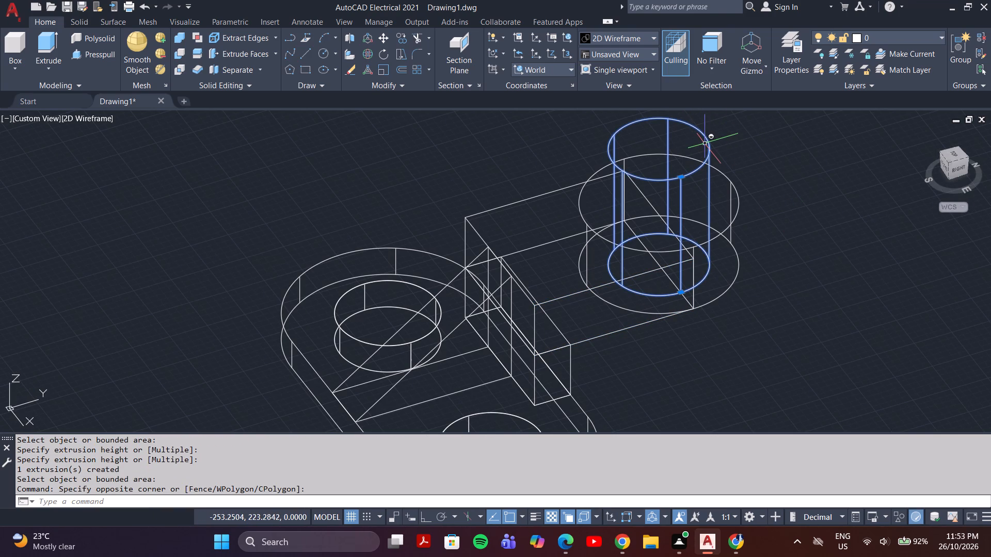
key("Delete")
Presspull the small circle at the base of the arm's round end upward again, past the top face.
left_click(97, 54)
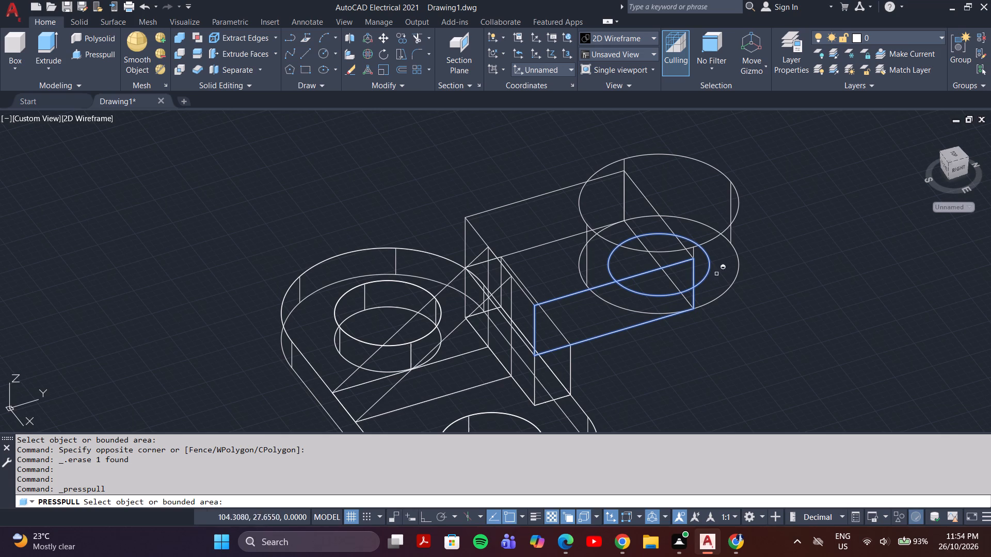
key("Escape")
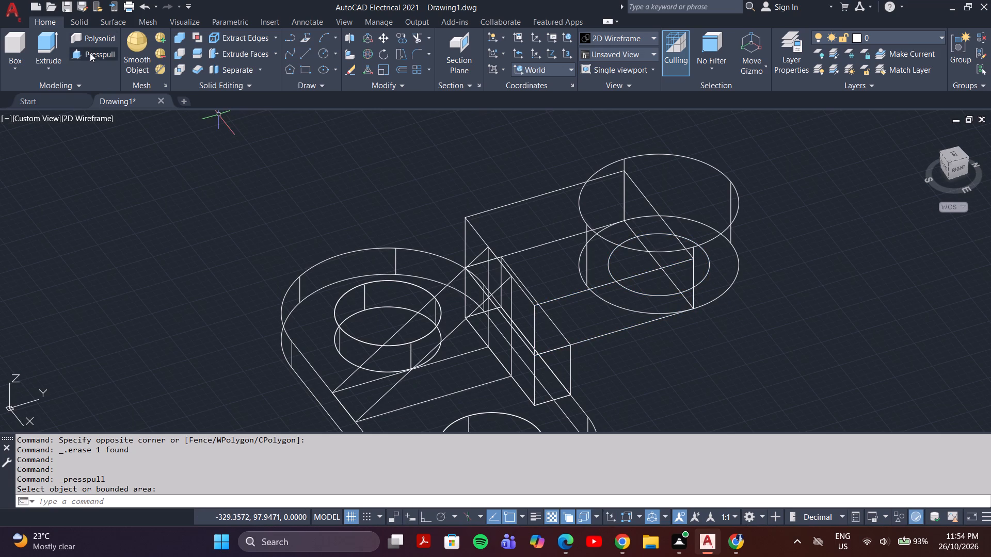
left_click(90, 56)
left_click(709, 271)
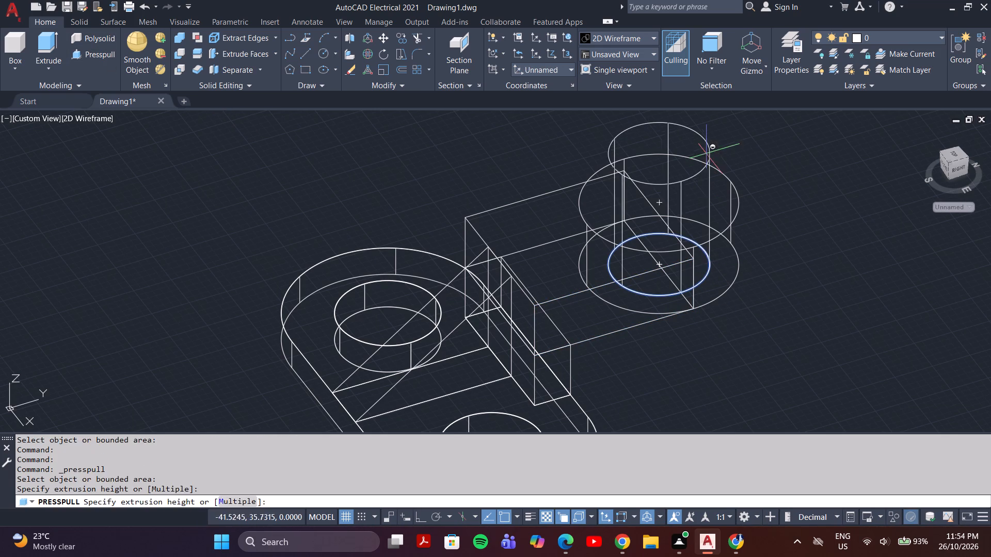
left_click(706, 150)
Examine the cylinder running through the arm's round end from several angles and end the Presspull command.
middle_click_drag(747, 306, 739, 283)
scroll(747, 306, "up", 1, "shift")
middle_click_drag(723, 277, 711, 248, "shift")
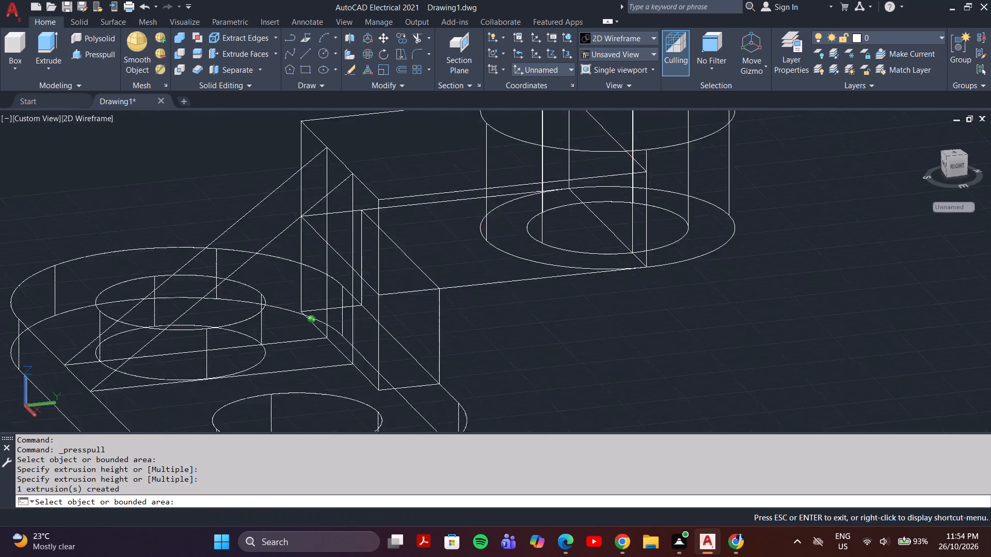
middle_click_drag(711, 248, 705, 256, "shift")
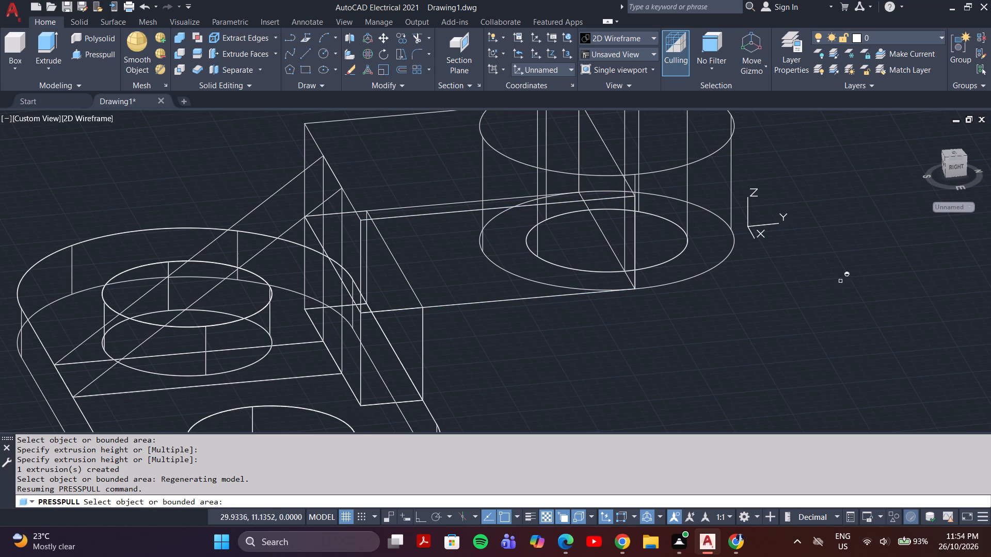
middle_click_drag(856, 274, 886, 329, "shift")
middle_click_drag(592, 268, 758, 174)
scroll(758, 174, "down", 3)
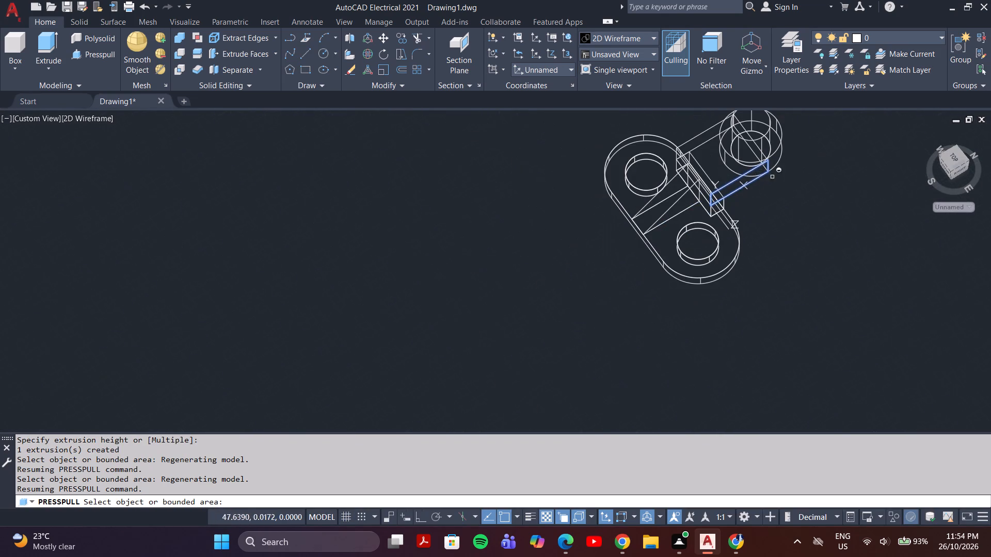
middle_click_drag(758, 211, 526, 316)
middle_click_drag(630, 260, 651, 203, "shift")
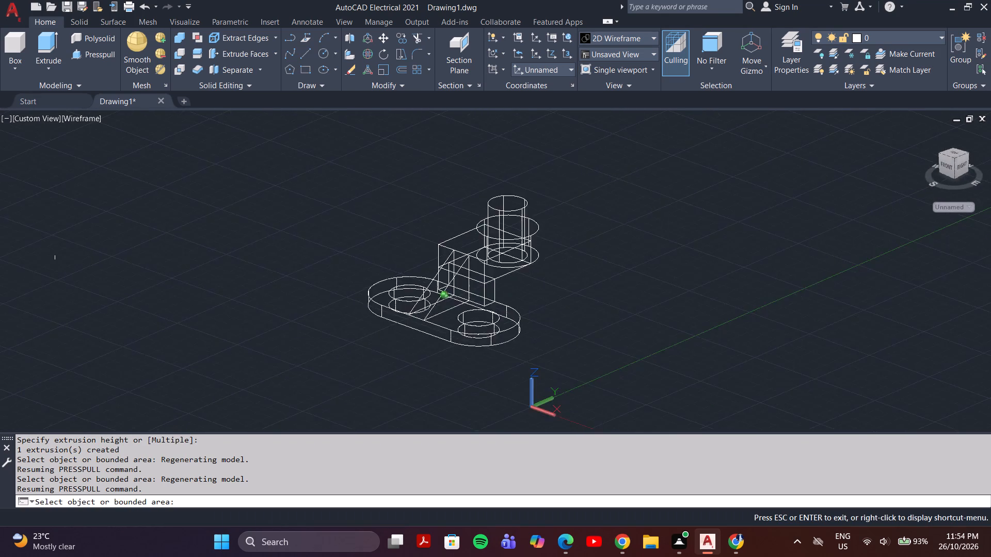
middle_click_drag(651, 203, 620, 181, "shift")
scroll(552, 191, "up", 1, "shift")
key("Escape")
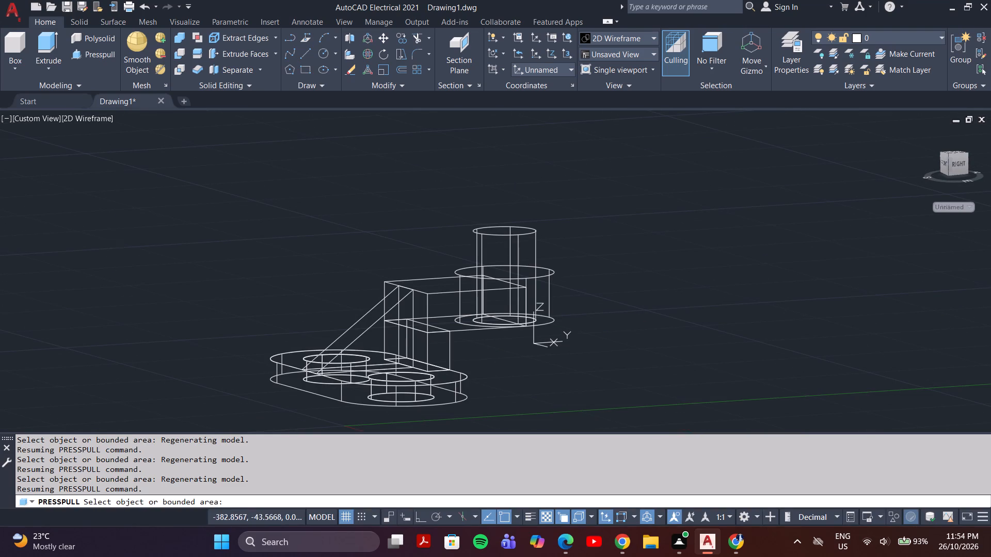
Delete the small stray object lying away from the model.
middle_click_drag(146, 238, 478, 230)
scroll(478, 227, "down", 2)
left_click(276, 258)
left_click(469, 235)
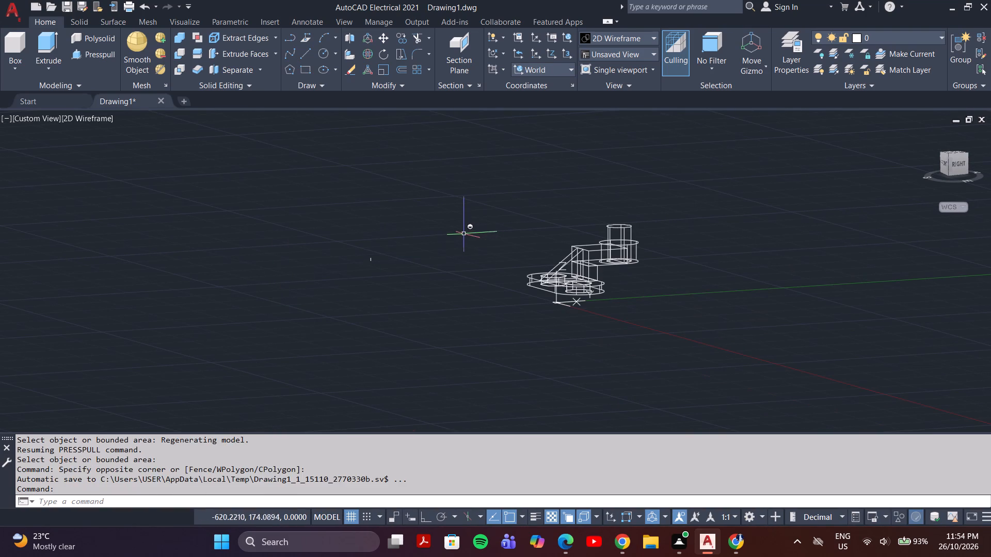
left_click_drag(462, 227, 443, 233)
left_click(366, 279)
key("Delete")
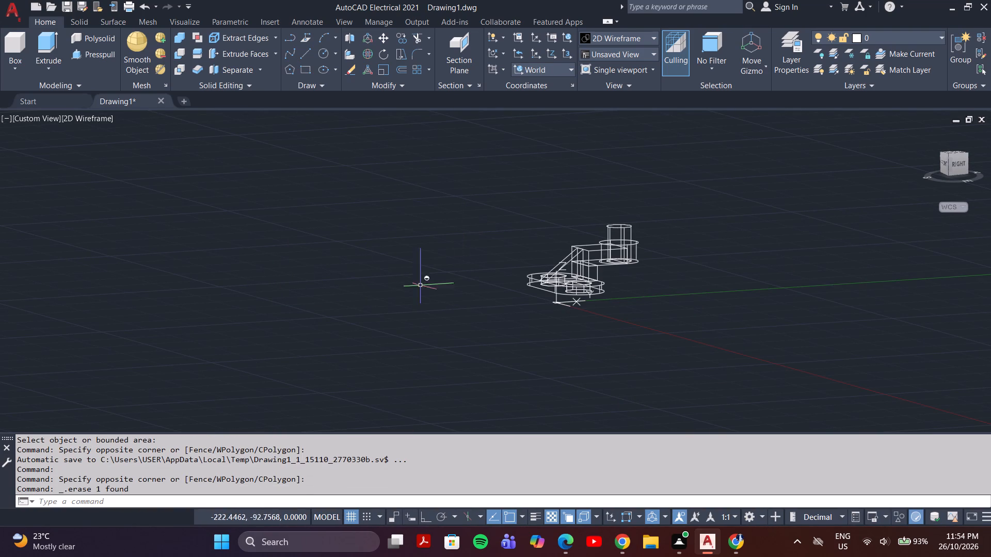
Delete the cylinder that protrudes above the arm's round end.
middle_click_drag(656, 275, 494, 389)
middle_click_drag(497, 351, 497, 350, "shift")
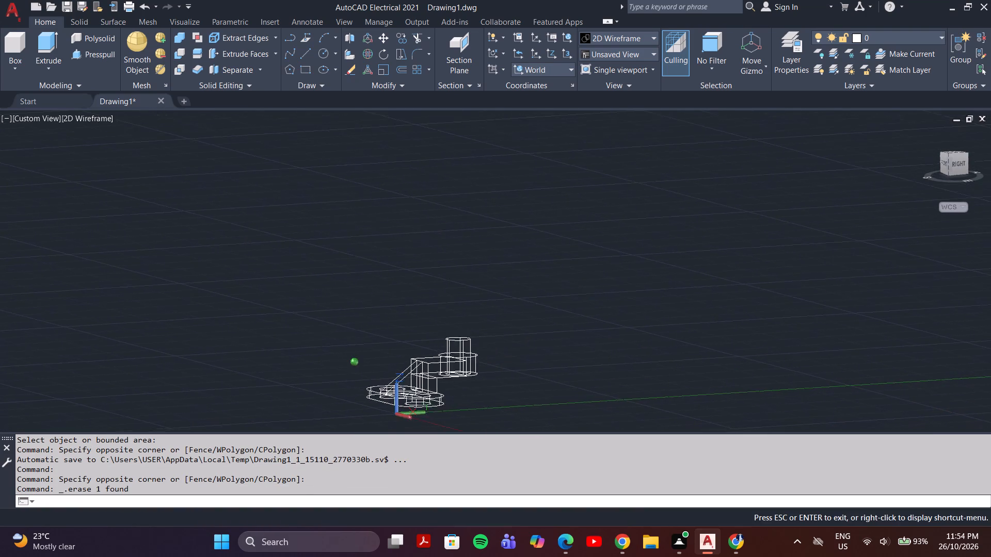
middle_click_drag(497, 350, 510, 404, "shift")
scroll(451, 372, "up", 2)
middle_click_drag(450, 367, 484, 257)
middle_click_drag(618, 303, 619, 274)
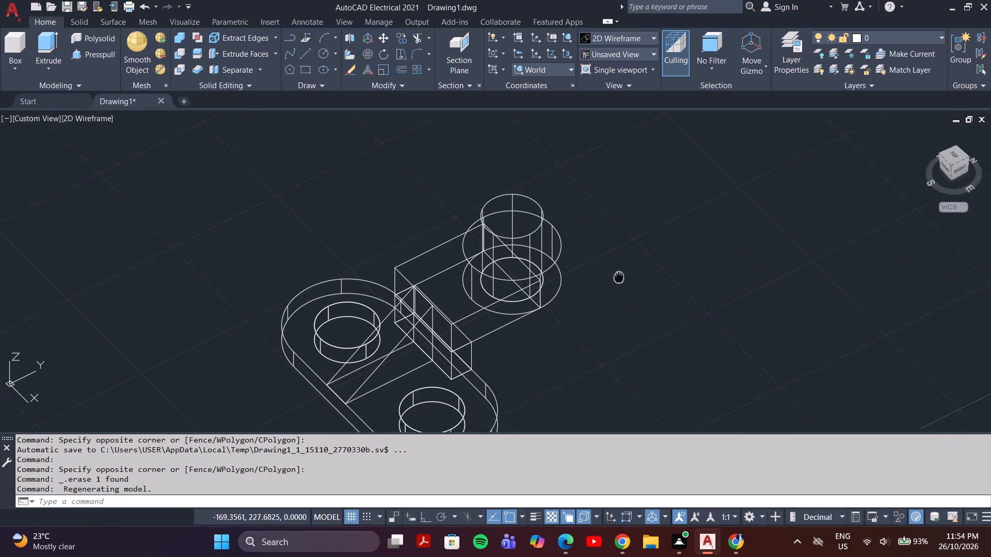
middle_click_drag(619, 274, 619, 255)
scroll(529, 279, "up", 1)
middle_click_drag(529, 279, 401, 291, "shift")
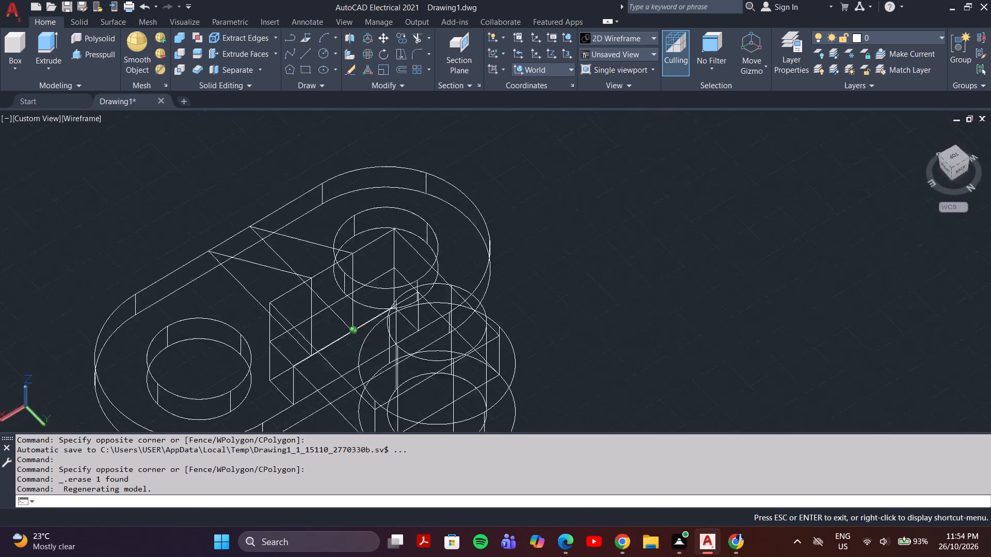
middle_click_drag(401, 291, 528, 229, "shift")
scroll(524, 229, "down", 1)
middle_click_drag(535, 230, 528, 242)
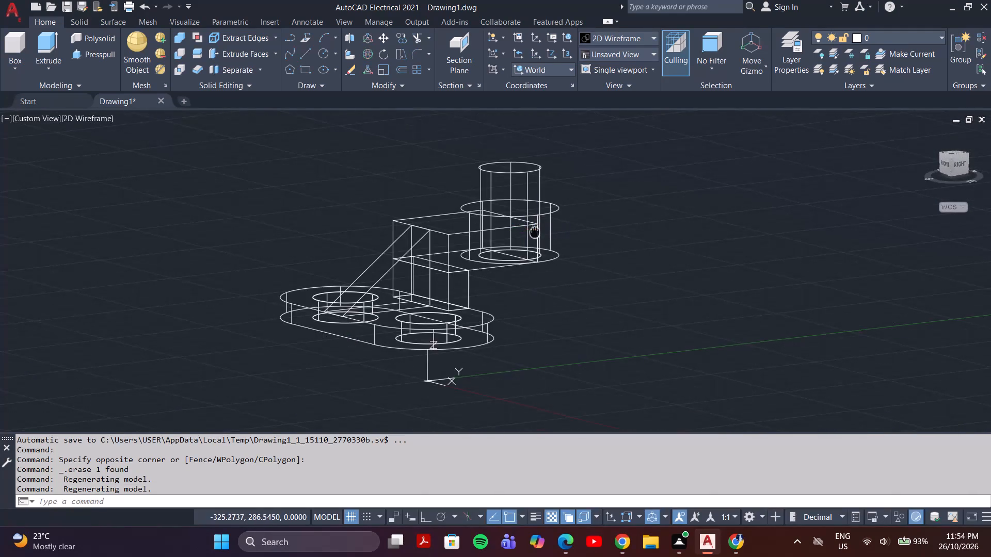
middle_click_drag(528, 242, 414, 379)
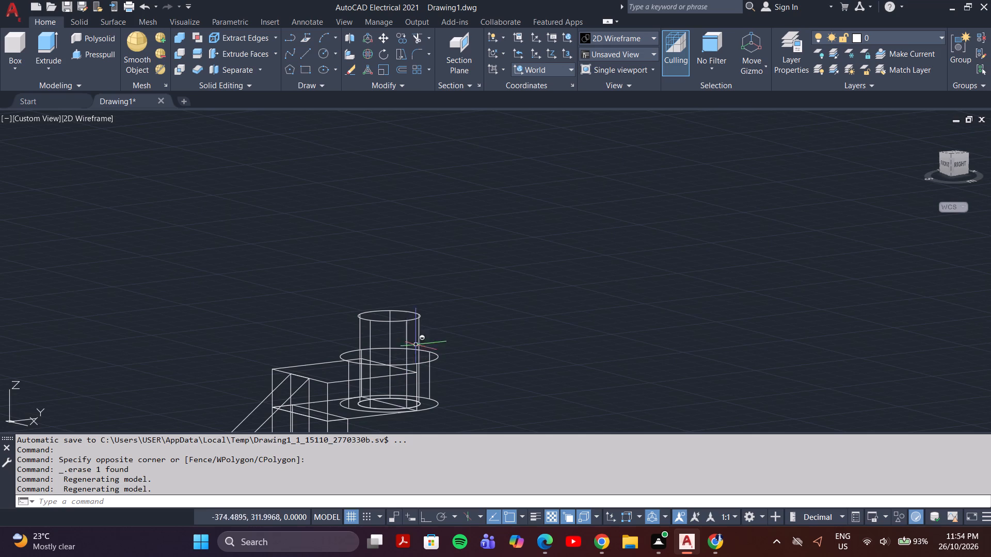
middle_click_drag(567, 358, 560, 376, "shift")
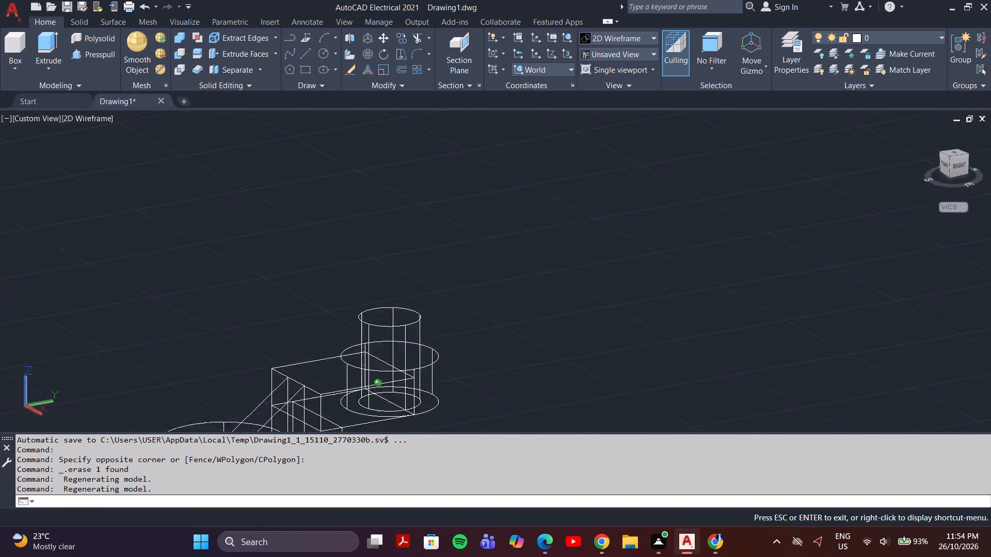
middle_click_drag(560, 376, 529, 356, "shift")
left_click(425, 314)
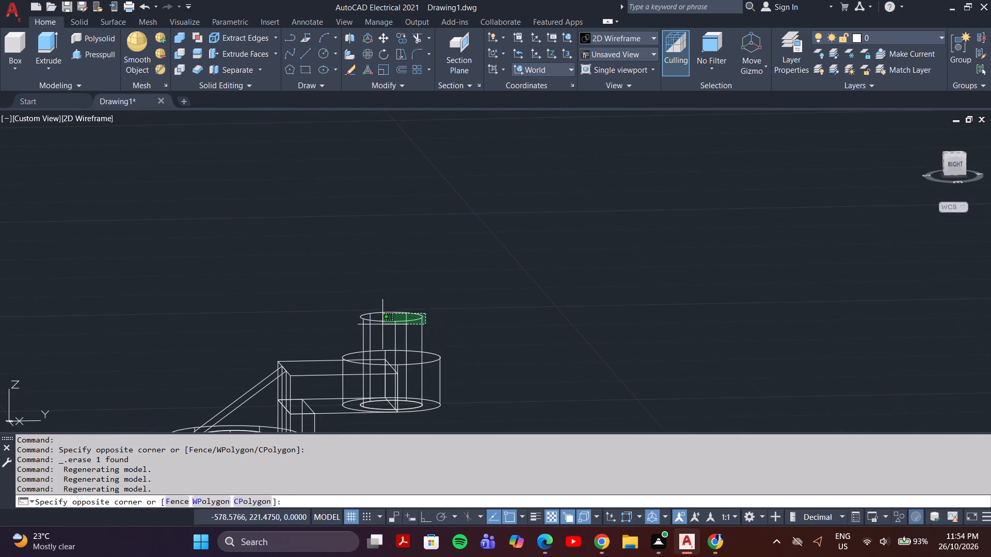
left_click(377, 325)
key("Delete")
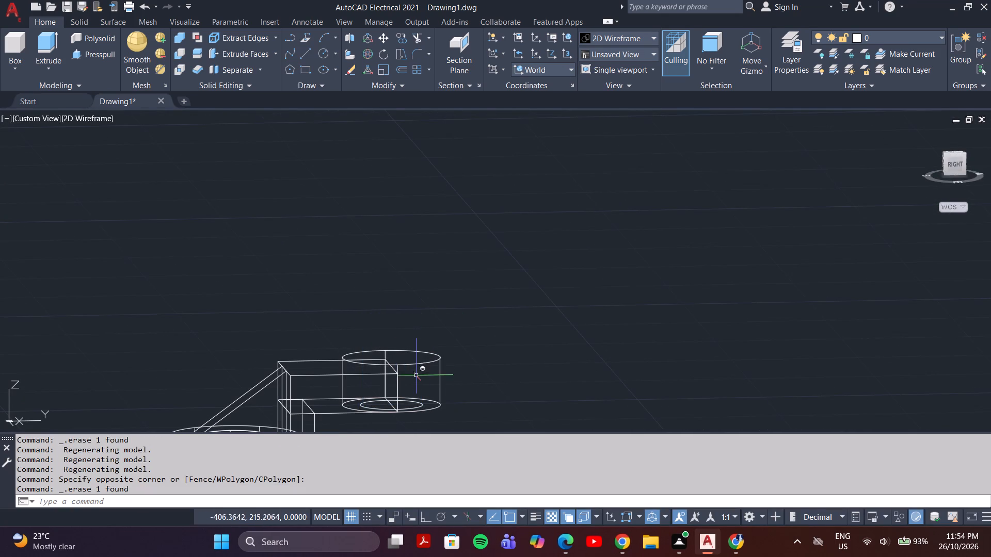
Draw a circle centred on the top face of the arm's round end, slightly larger than the circle at its base.
middle_click_drag(419, 380, 524, 460, "shift")
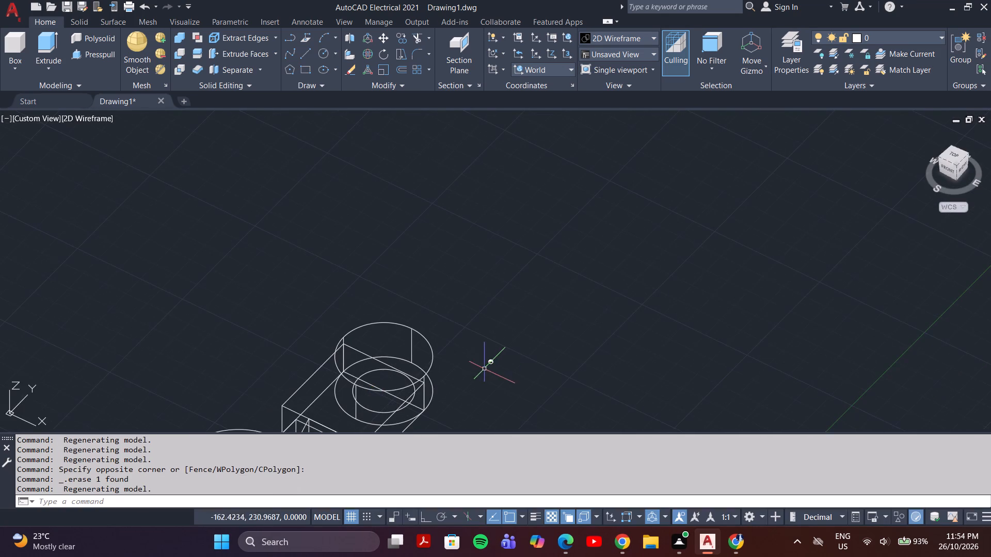
middle_click_drag(481, 360, 545, 351)
middle_click_drag(525, 332, 571, 368, "shift")
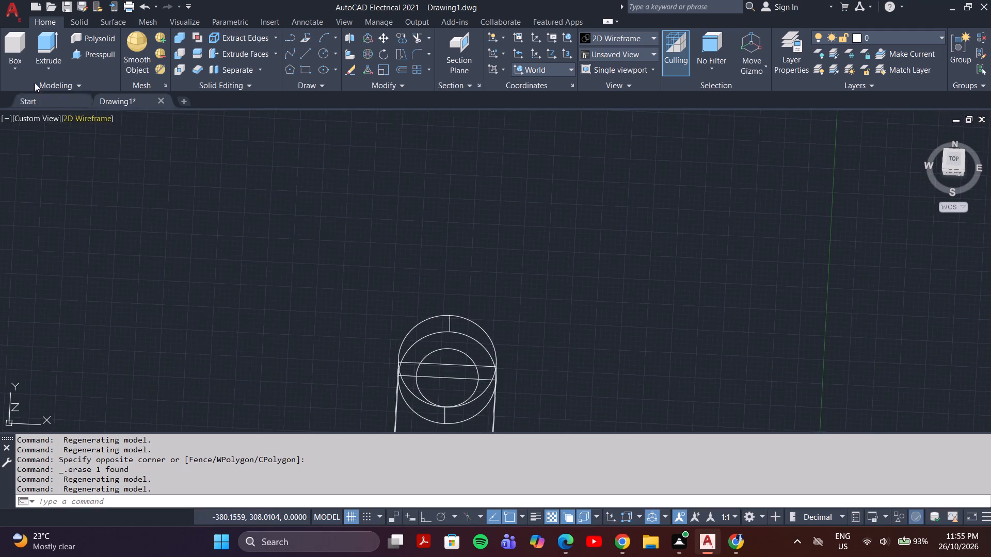
left_click(327, 55)
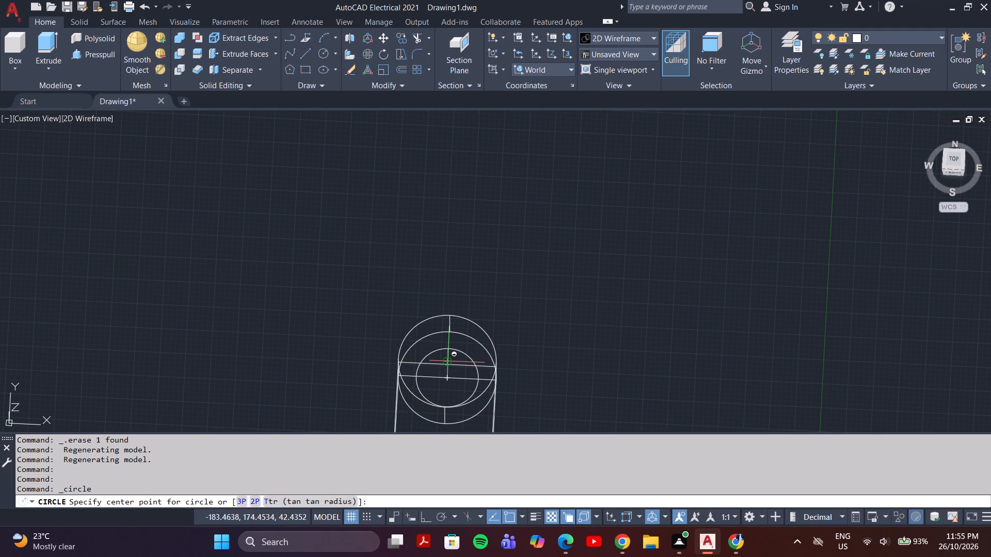
middle_click_drag(458, 352, 455, 380, "shift")
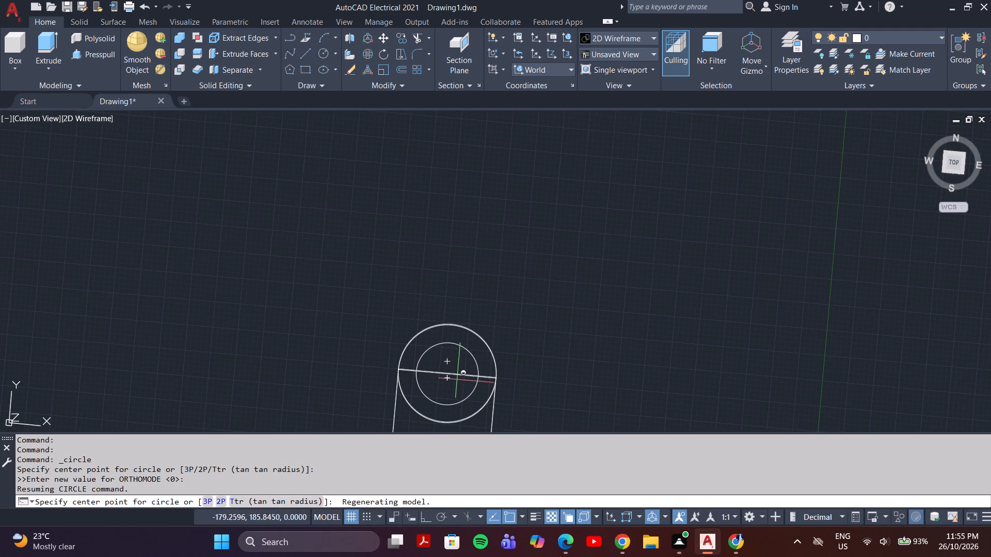
scroll(519, 335, "down", 2)
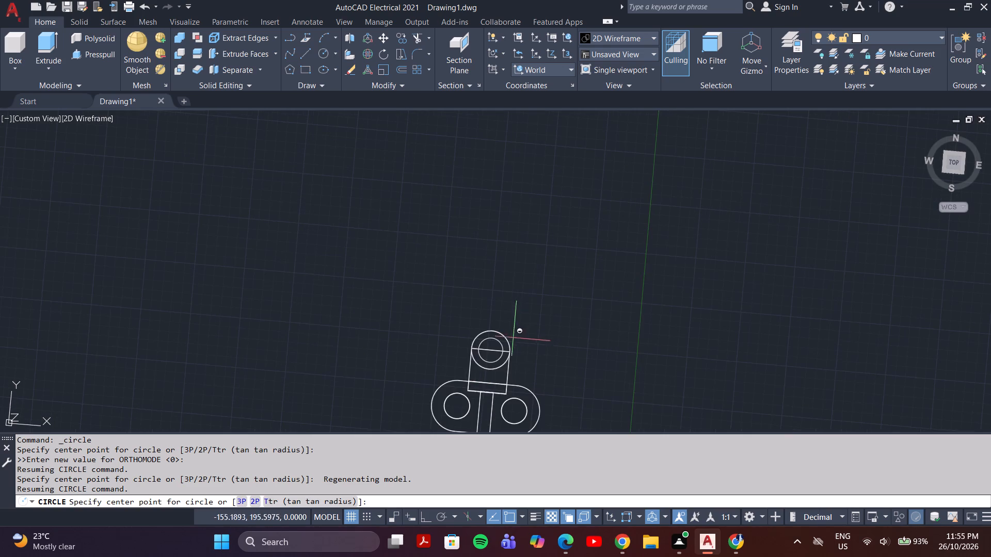
scroll(476, 368, "up", 5)
middle_click_drag(540, 276, 497, 351)
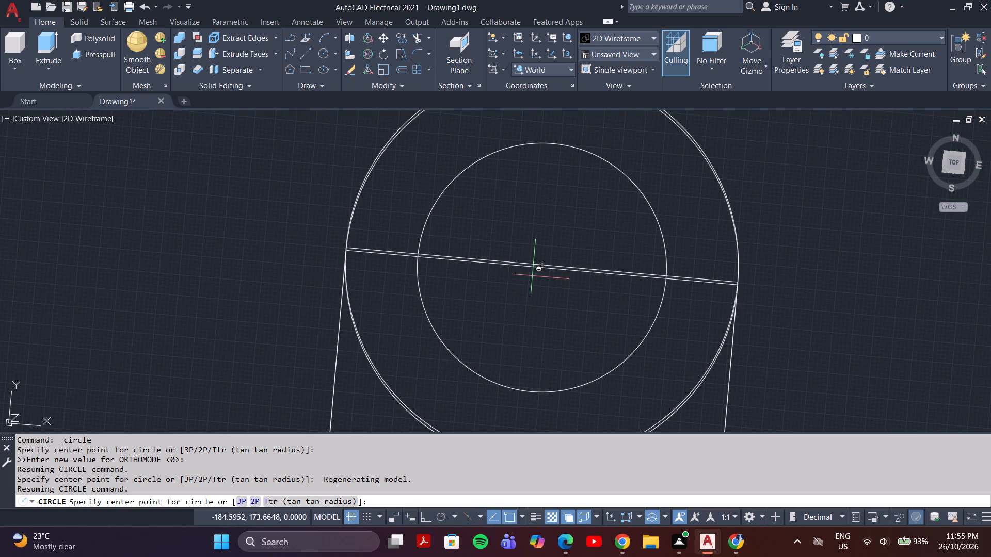
middle_click_drag(532, 298, 558, 248, "shift")
middle_click_drag(533, 221, 534, 288)
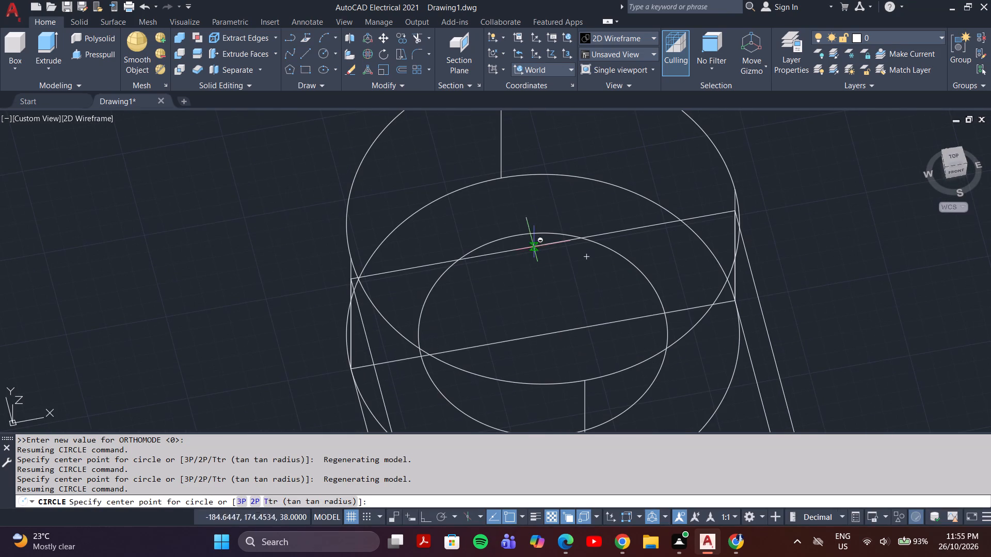
scroll(540, 280, "up", 1)
middle_click_drag(540, 280, 542, 278)
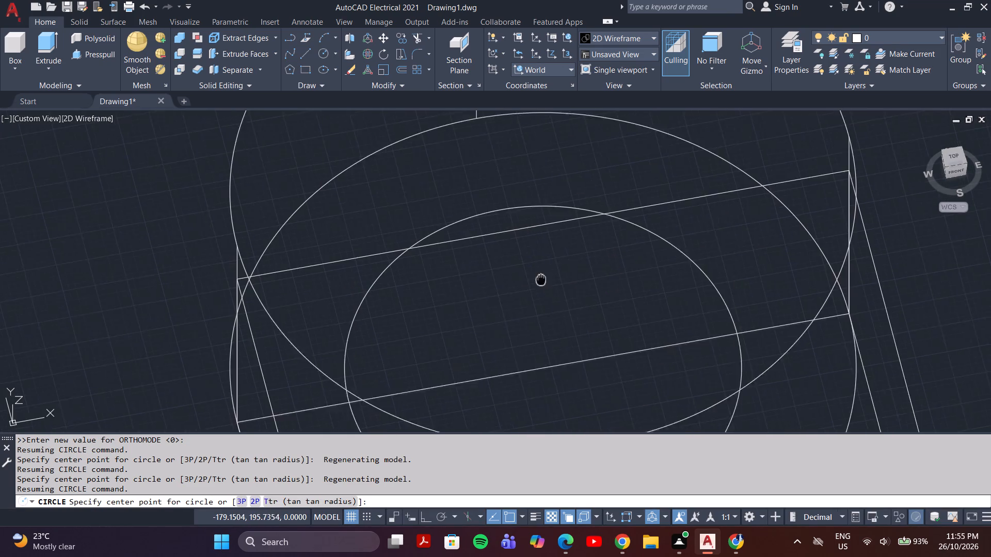
middle_click_drag(542, 278, 570, 224)
middle_click_drag(561, 239, 455, 205, "shift")
scroll(464, 205, "up", 1)
scroll(574, 195, "down", 2)
middle_click_drag(582, 191, 487, 334)
left_click(430, 232)
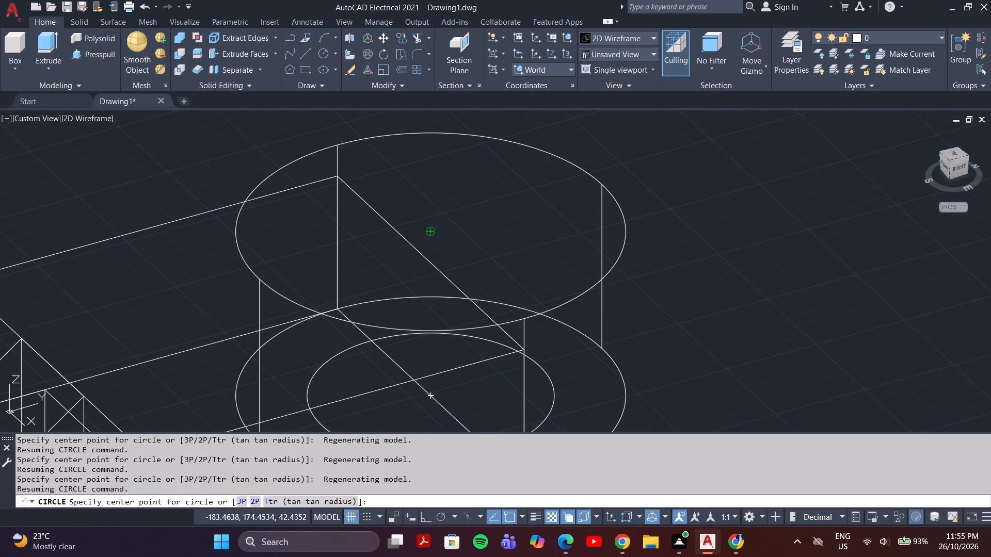
left_click(298, 250)
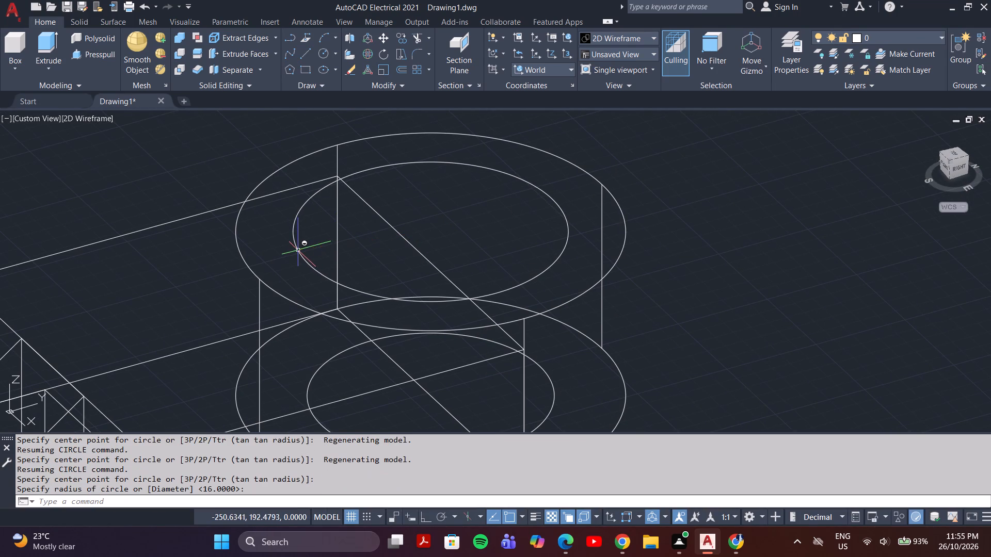
Delete the smaller circle at the base of the arm's round end.
key("Escape")
middle_click_drag(373, 347, 388, 305)
left_click(371, 372)
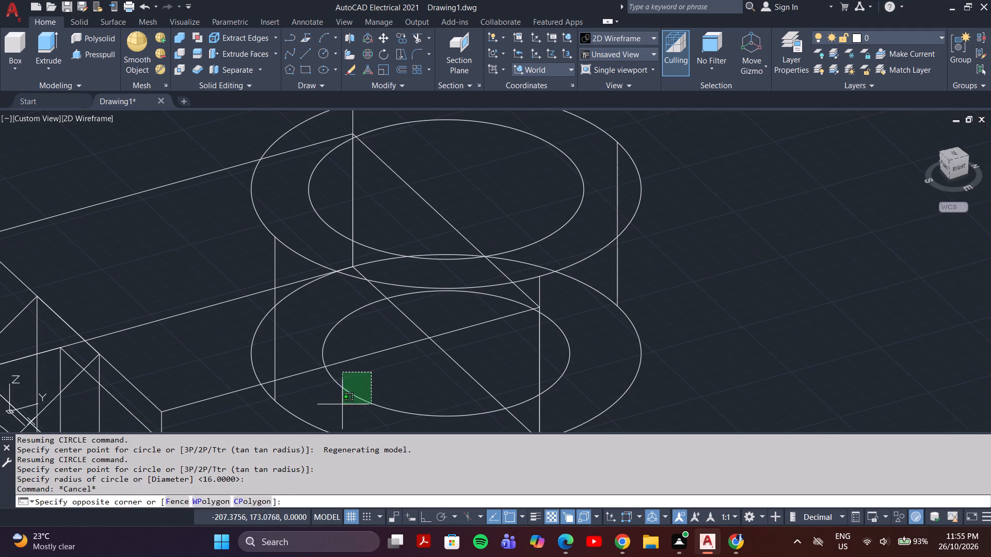
left_click(342, 404)
key("Delete")
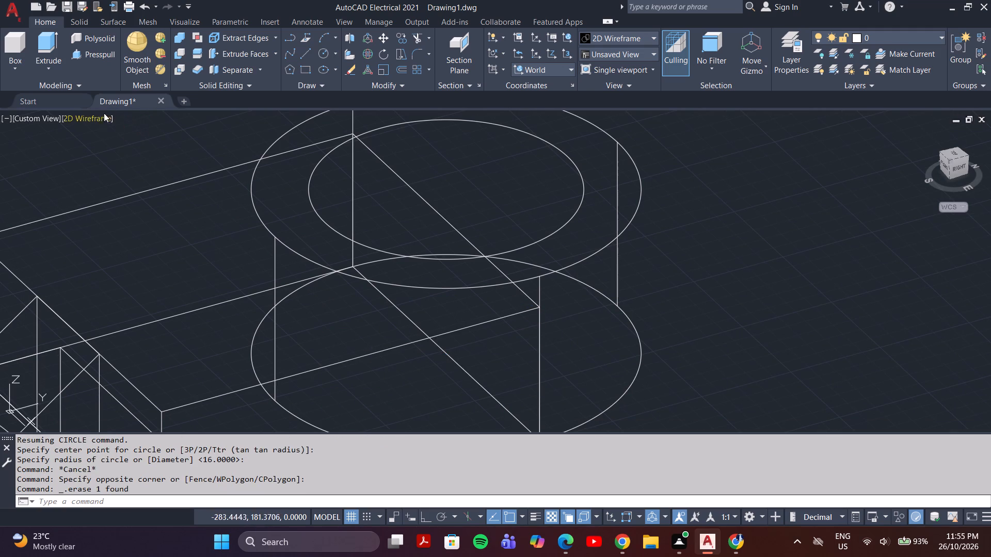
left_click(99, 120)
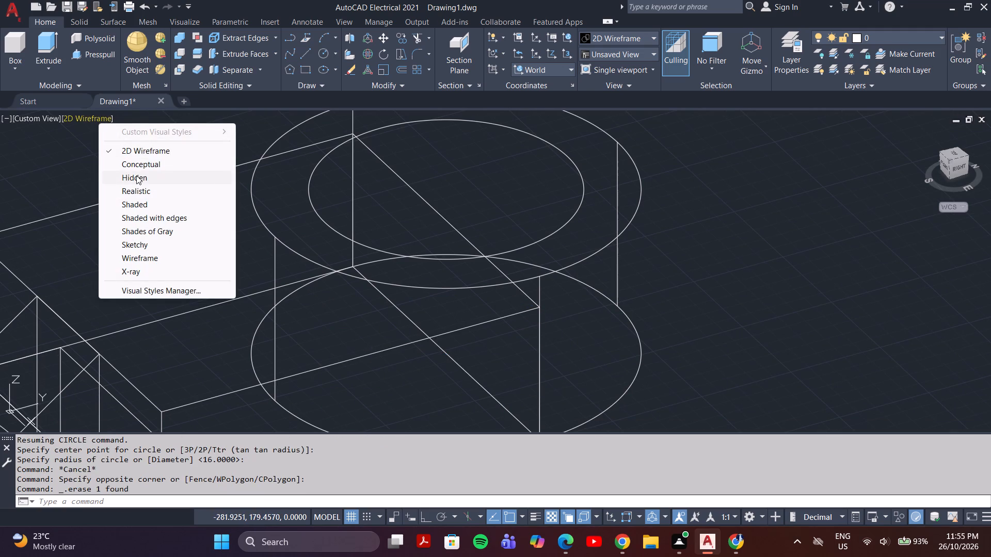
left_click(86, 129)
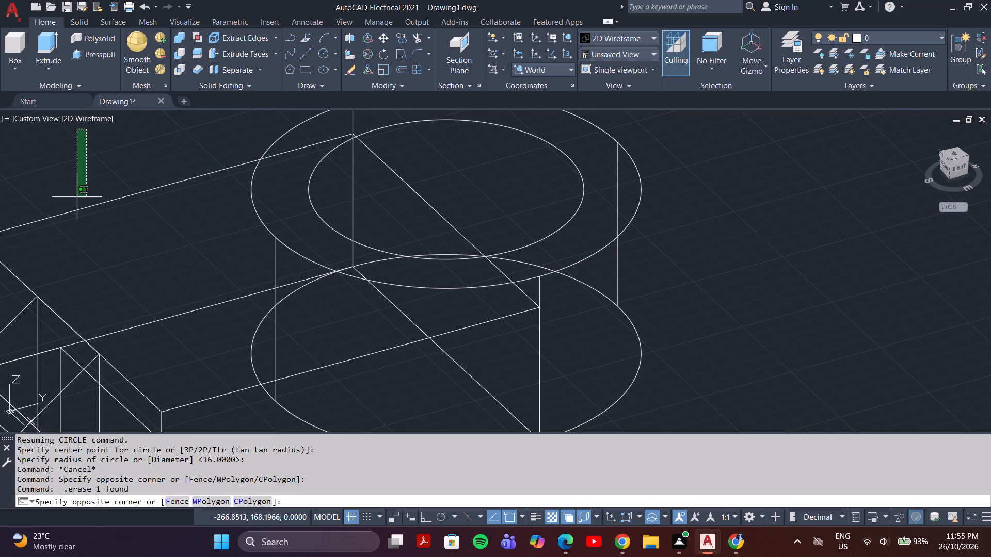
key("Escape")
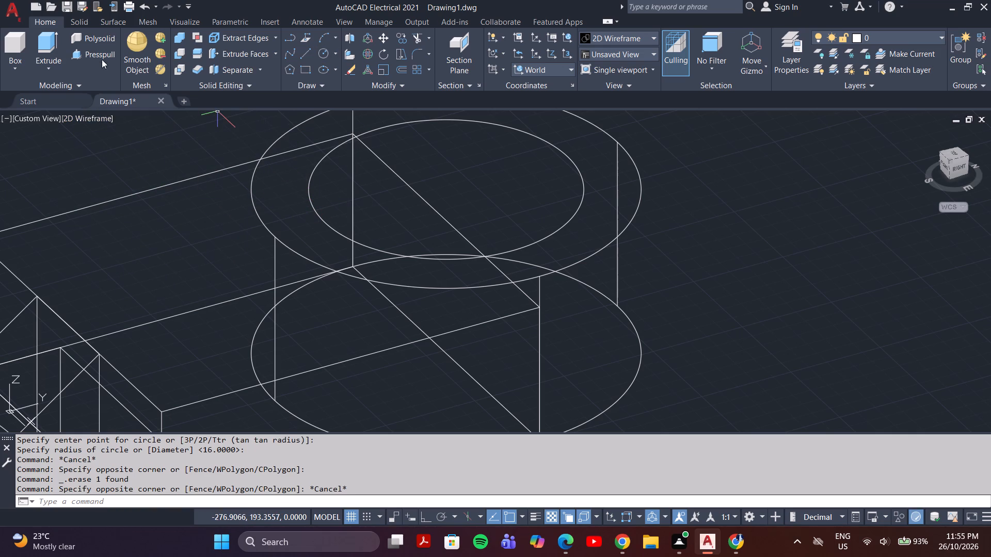
Presspull the circle on the top face downward through the full thickness of the arm's round end to cut a hole.
left_click(98, 56)
left_click(318, 211)
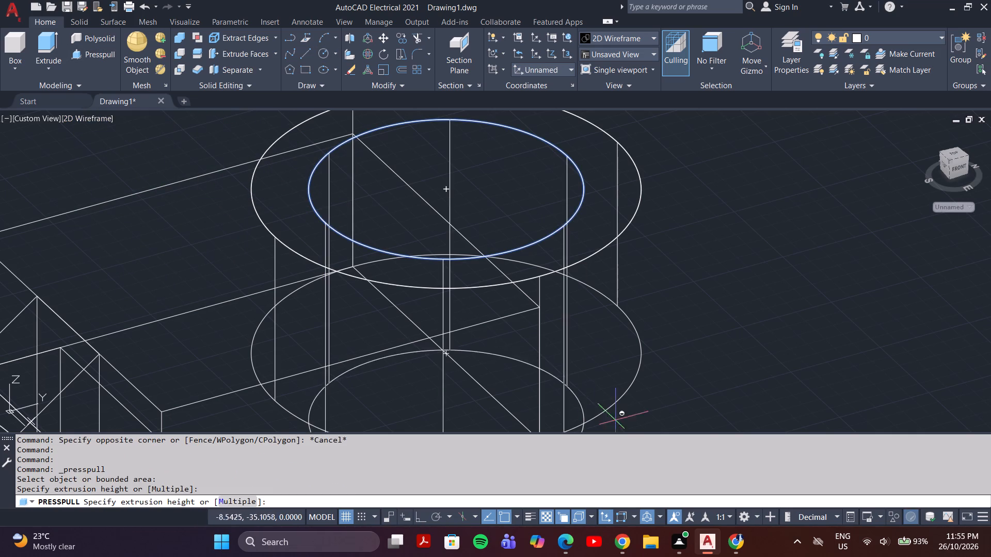
left_click_drag(706, 428, 712, 428)
middle_click_drag(696, 391, 639, 253)
scroll(637, 253, "down", 3)
scroll(635, 260, "up", 2)
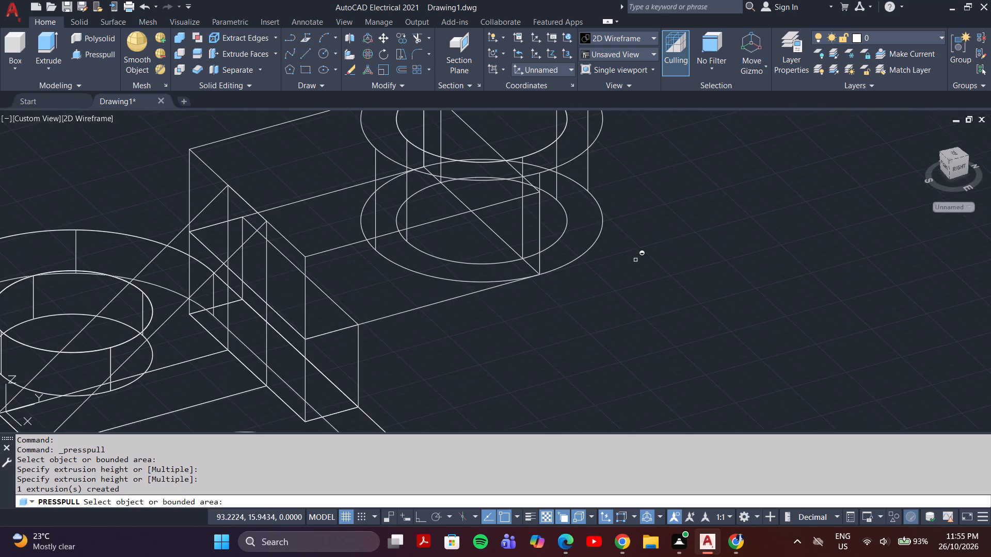
key("Escape")
scroll(633, 265, "down", 3)
key("Escape")
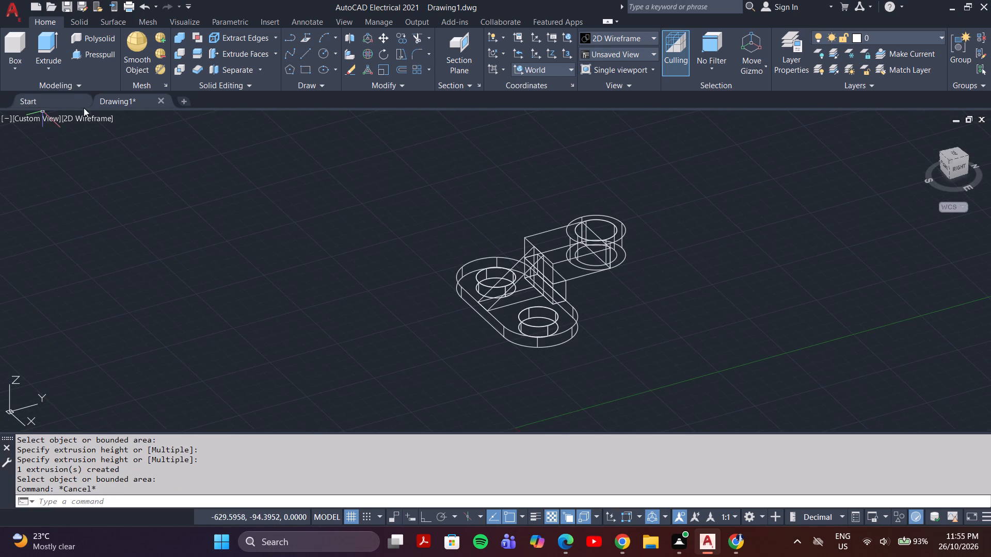
Set the visual style to Conceptual.
left_click(91, 119)
left_click(94, 116)
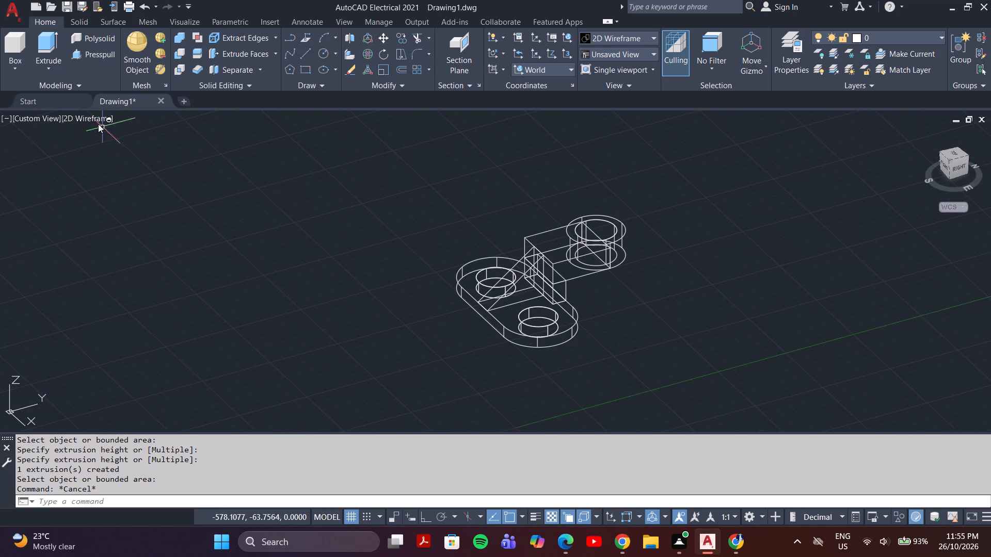
left_click(93, 119)
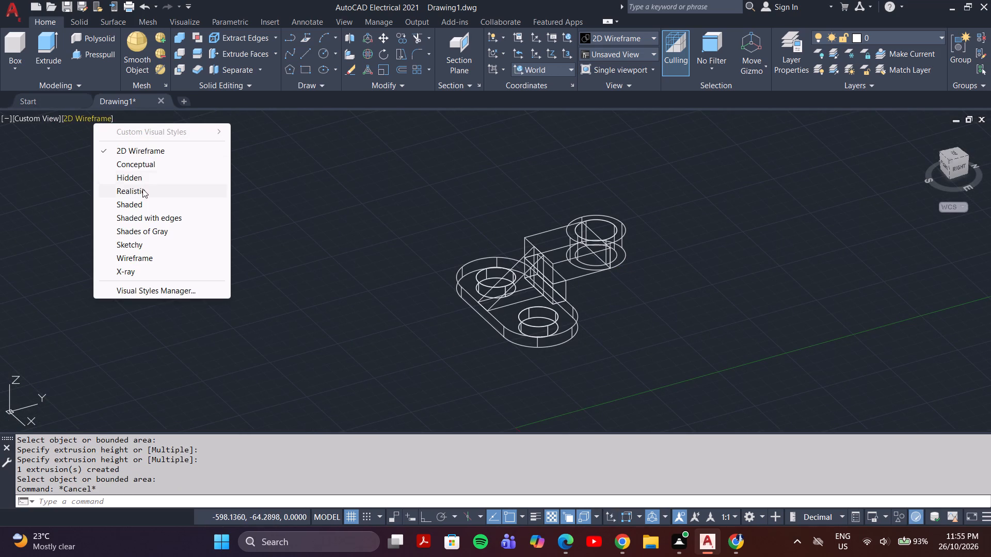
left_click(143, 165)
Delete the two solid cylinders filling the holes on either side of the rib in the slot-shaped plate.
middle_click_drag(674, 295, 613, 310)
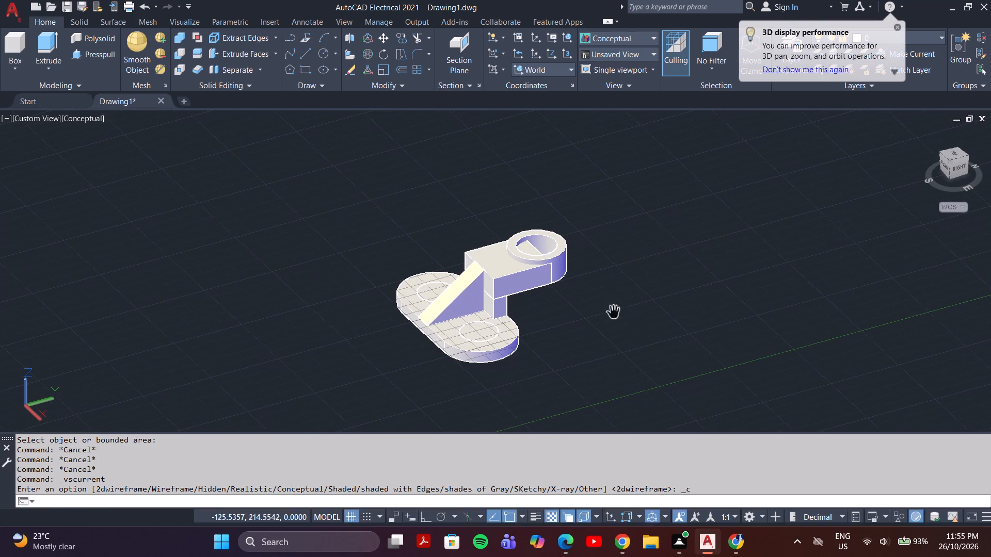
middle_click_drag(608, 313, 564, 196, "shift")
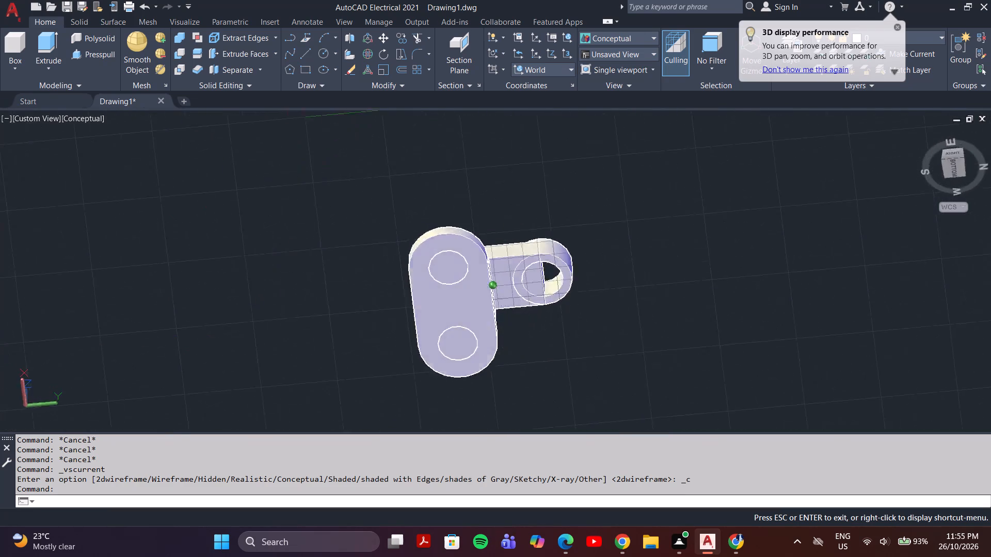
middle_click_drag(564, 196, 489, 363, "shift")
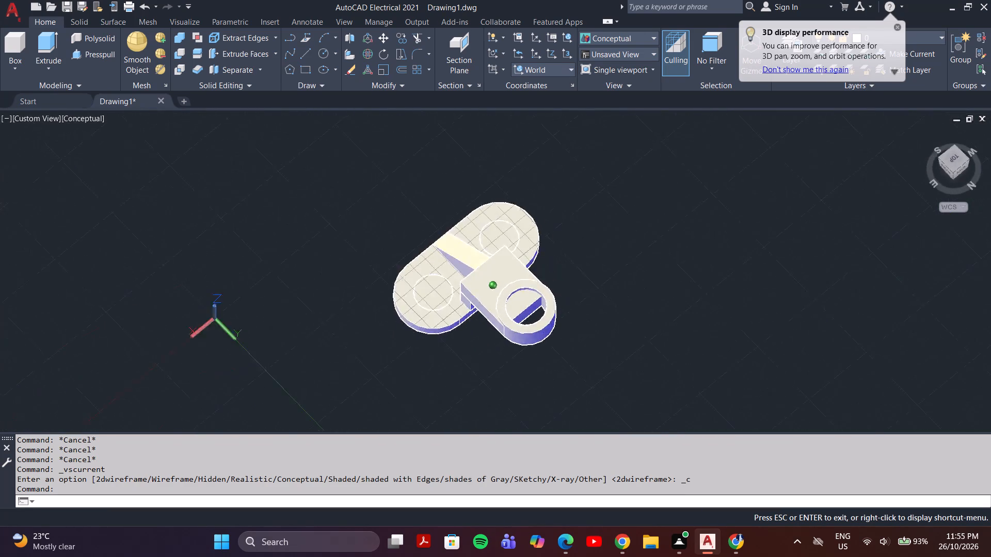
middle_click_drag(489, 363, 441, 358, "shift")
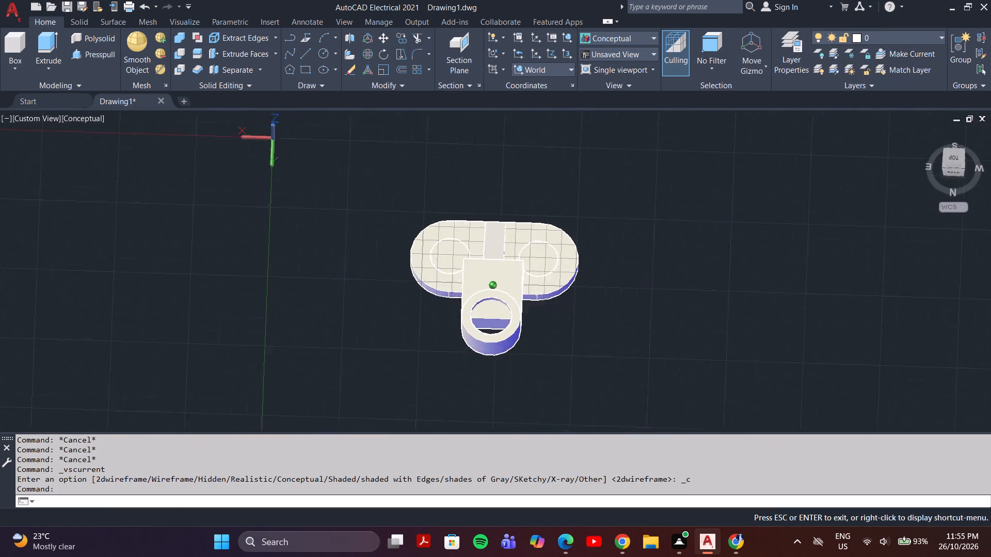
middle_click_drag(441, 358, 630, 339, "shift")
middle_click_drag(322, 367, 368, 386, "shift")
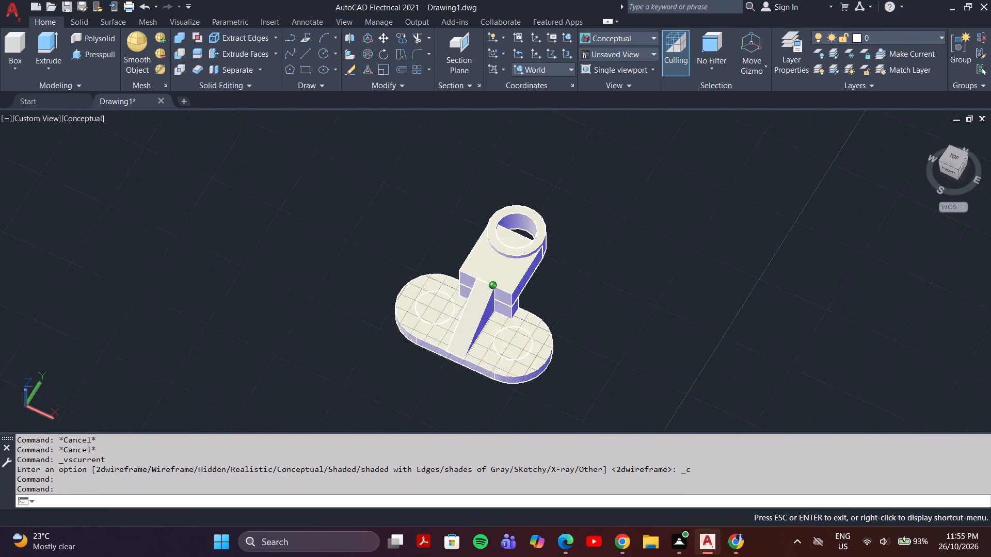
middle_click_drag(368, 386, 413, 394, "shift")
scroll(438, 357, "up", 5)
scroll(436, 371, "down", 2)
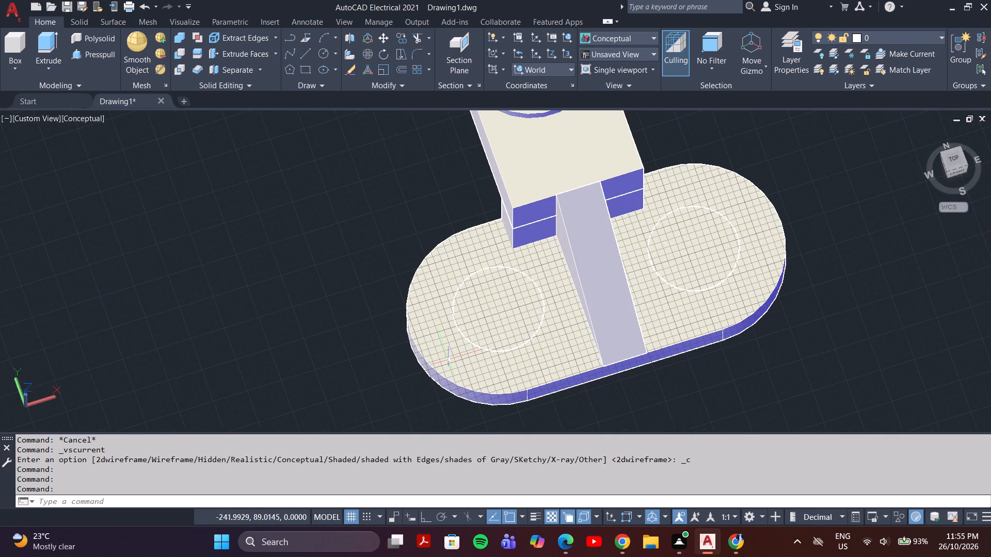
left_click(476, 342)
key("Delete")
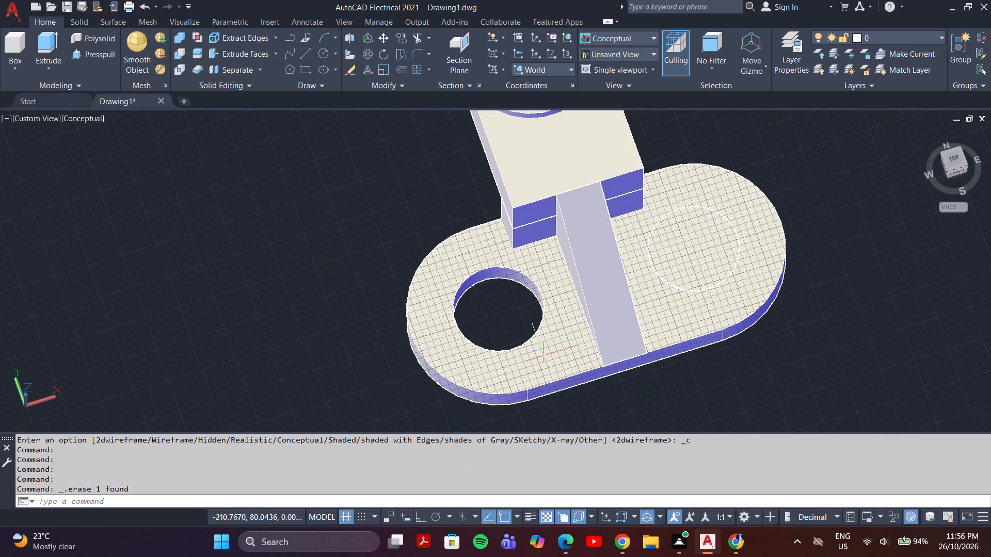
left_click(706, 268)
key("Delete")
Examine the shaded model from above, below and the sides, focusing on the hole in the arm's round end.
scroll(766, 301, "down", 2)
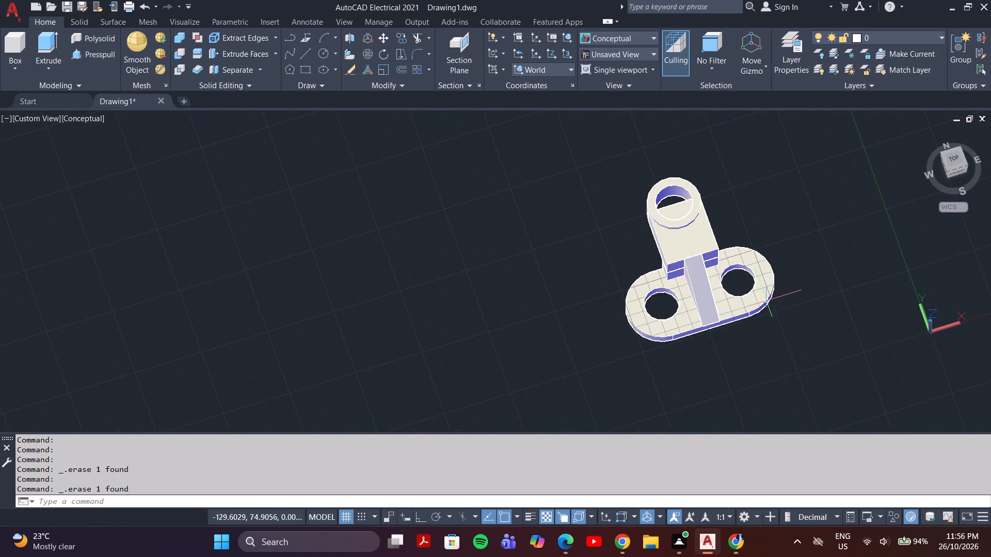
middle_click_drag(776, 313, 731, 160, "shift")
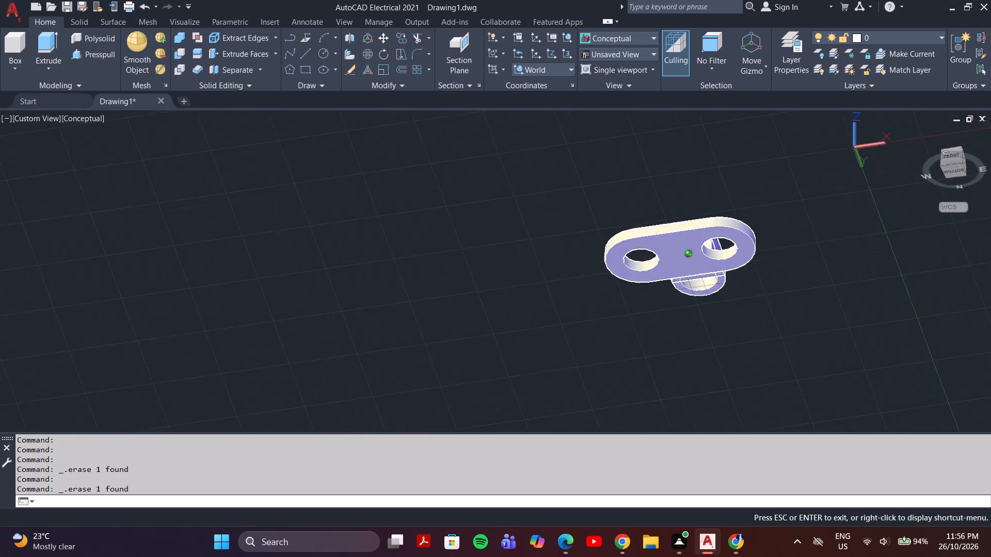
middle_click_drag(731, 160, 715, 263, "shift")
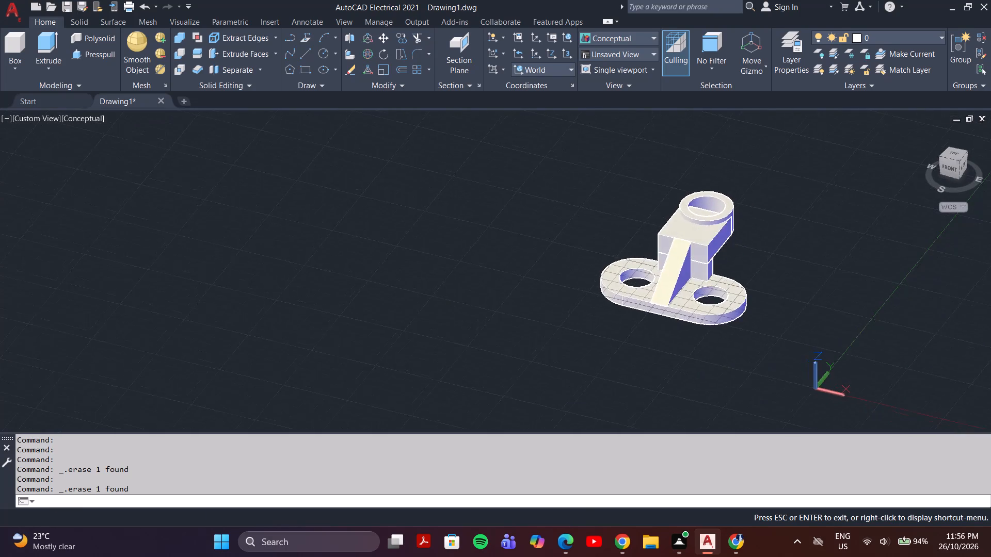
scroll(737, 256, "down", 2)
middle_click_drag(553, 335, 527, 347)
middle_click_drag(713, 259, 471, 351)
scroll(454, 353, "up", 3)
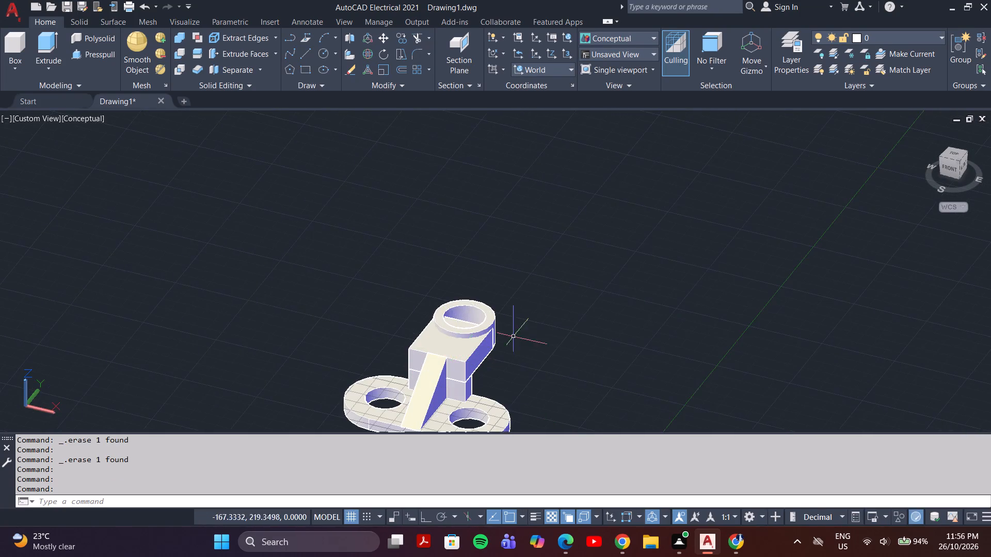
middle_click_drag(528, 333, 454, 326, "shift")
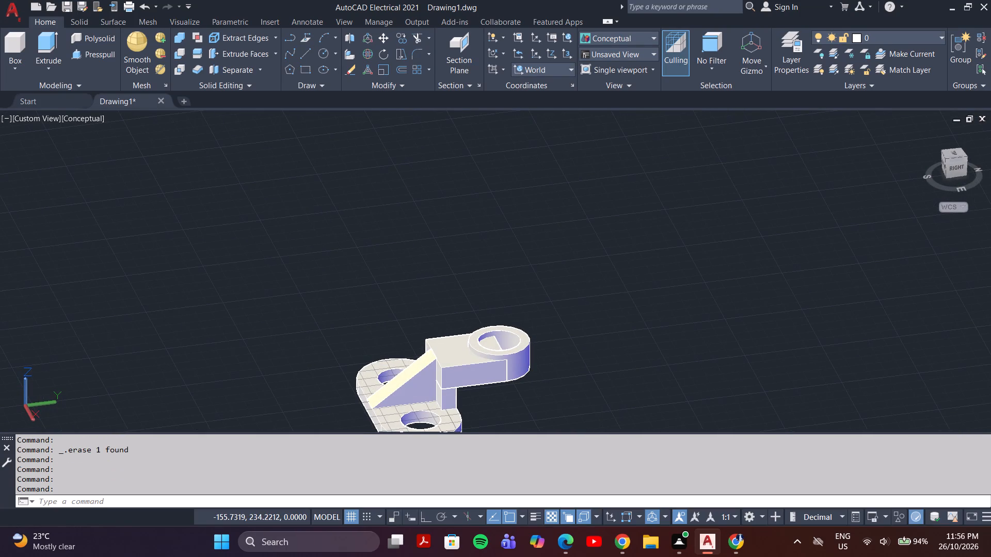
key("Down")
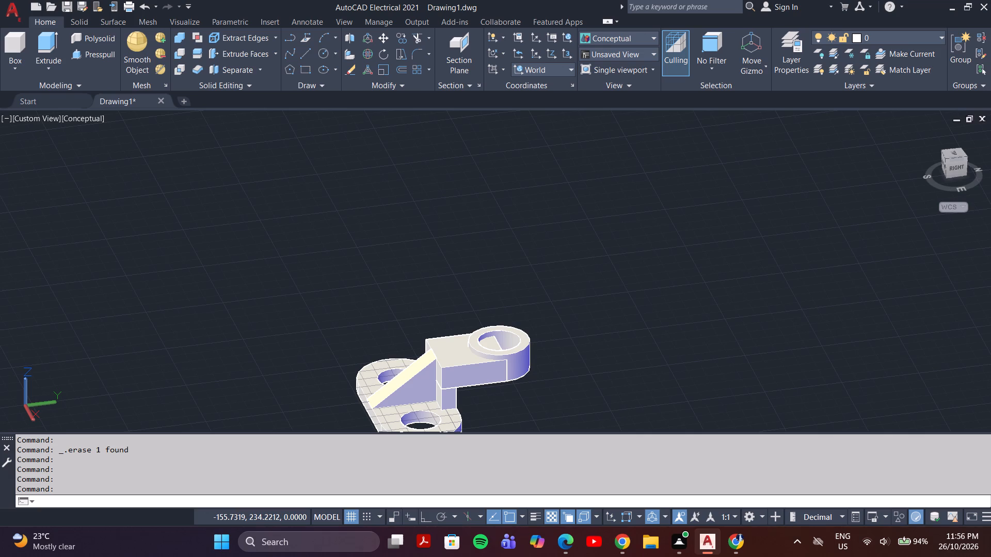
key("Escape")
key("Escape")
key("Escape")
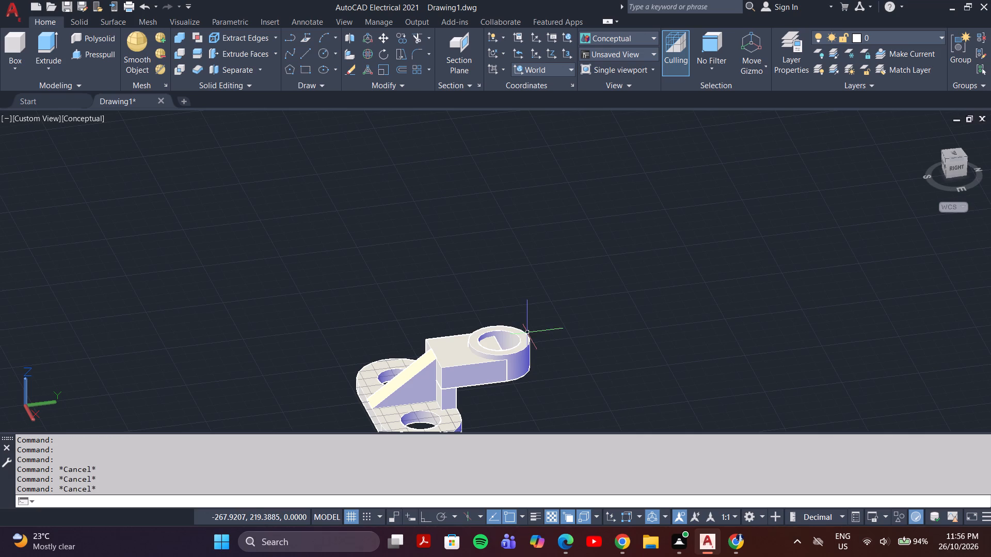
key("Escape")
scroll(568, 326, "up", 1, "shift")
middle_click_drag(568, 326, 505, 392, "shift")
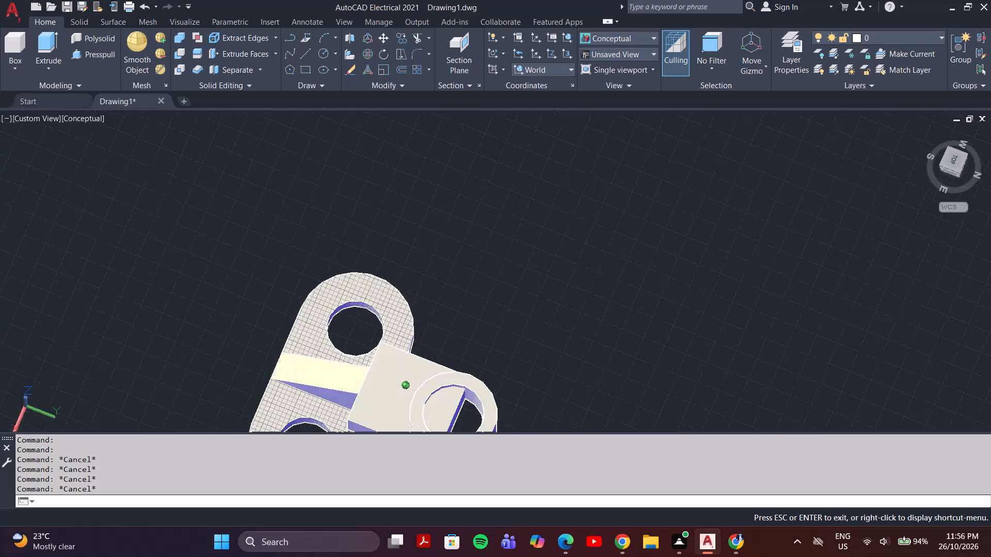
middle_click_drag(505, 392, 417, 385, "shift")
scroll(314, 376, "up", 1)
scroll(453, 309, "up", 1)
middle_click_drag(453, 309, 468, 226)
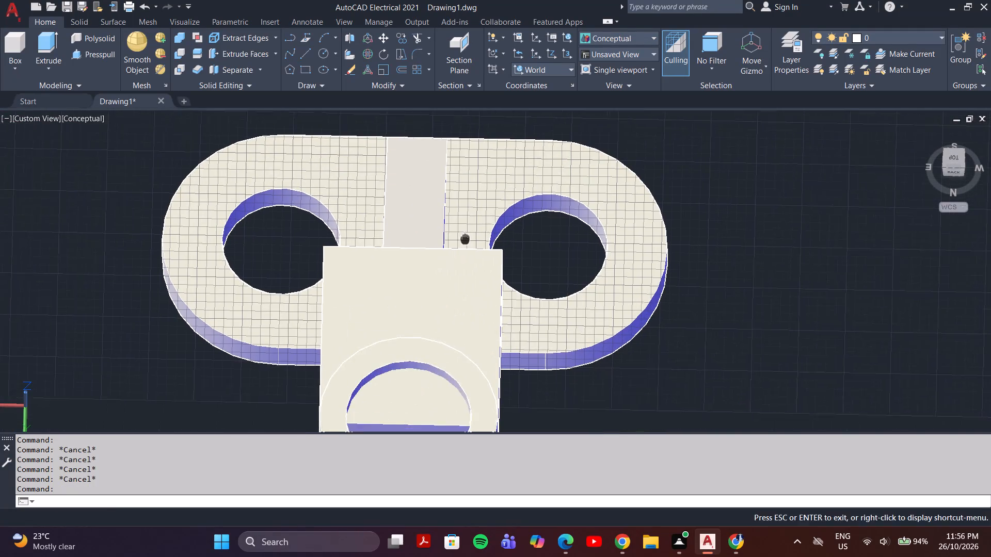
middle_click_drag(468, 226, 470, 217)
middle_click_drag(409, 349, 428, 269)
key("Escape")
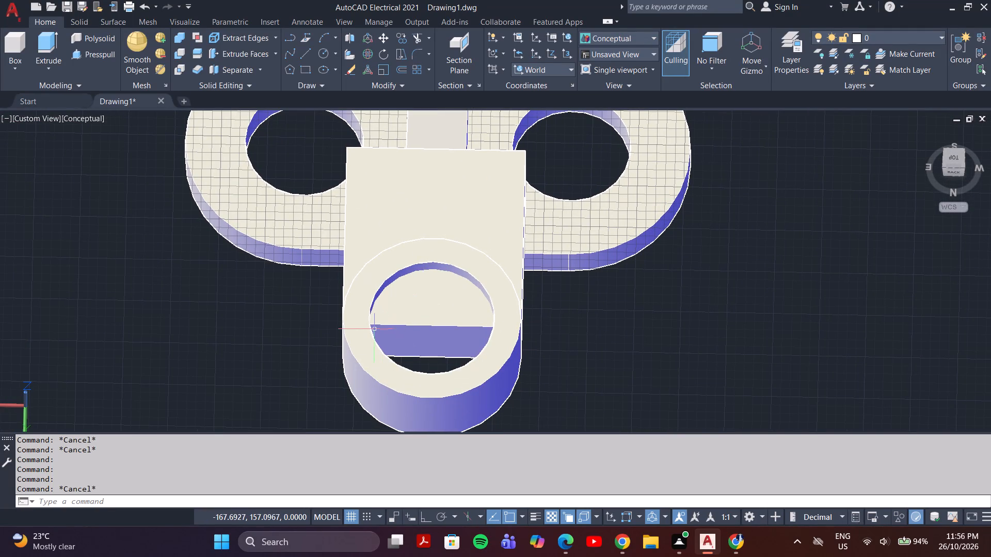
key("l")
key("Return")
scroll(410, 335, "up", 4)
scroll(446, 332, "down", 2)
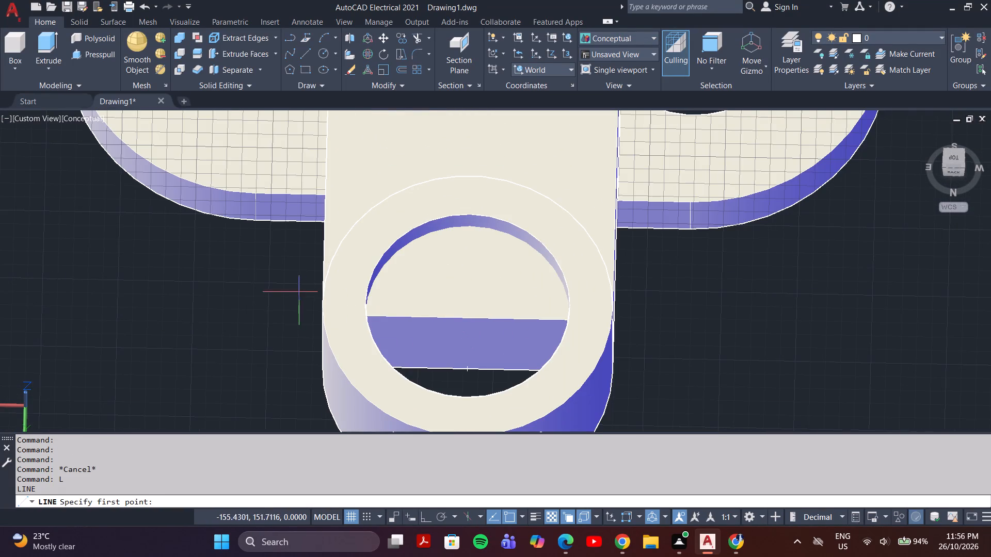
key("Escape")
Set the visual style to 2D Wireframe.
left_click(81, 113)
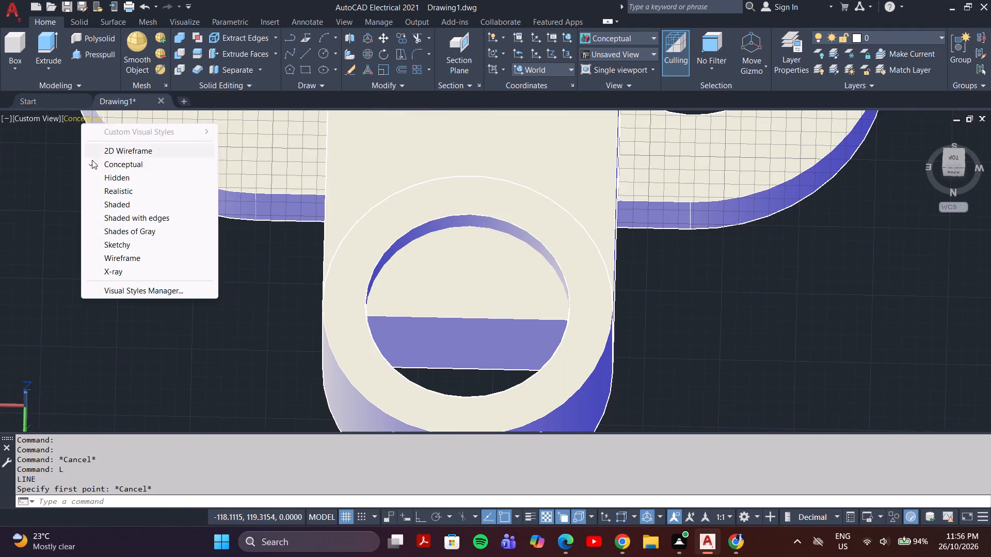
left_click(114, 155)
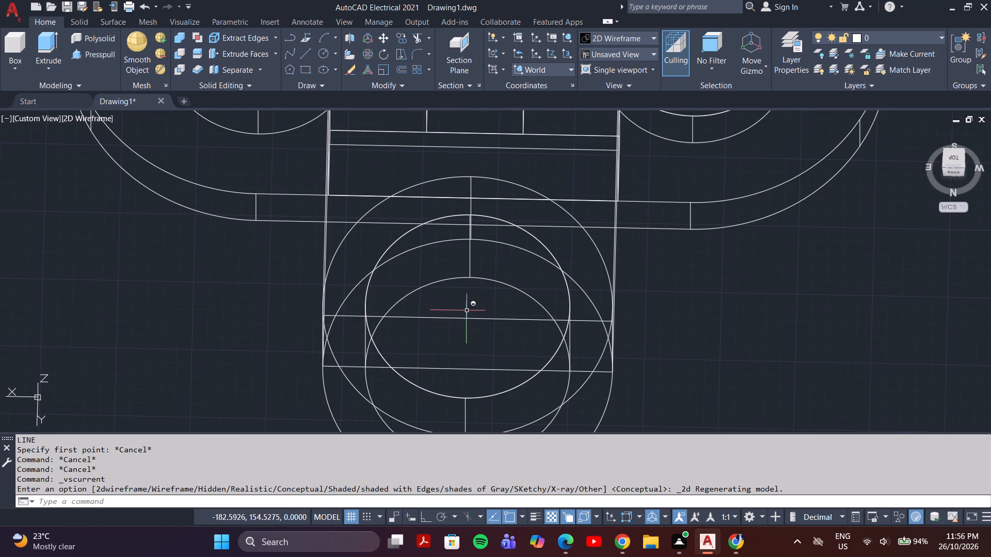
Examine the wireframe of the arm's round end and the straight block edges crossing its hole from several angles.
middle_click_drag(473, 309, 474, 356, "shift")
scroll(473, 309, "up", 1, "shift")
scroll(474, 356, "down", 1, "shift")
middle_click_drag(472, 362, 485, 255)
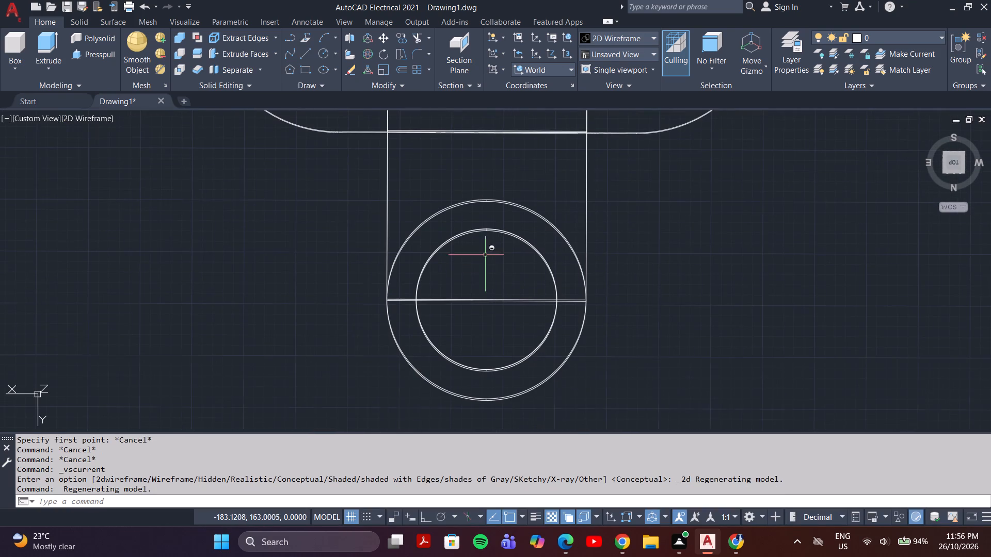
scroll(477, 319, "up", 1, "shift")
middle_click_drag(477, 319, 478, 340, "shift")
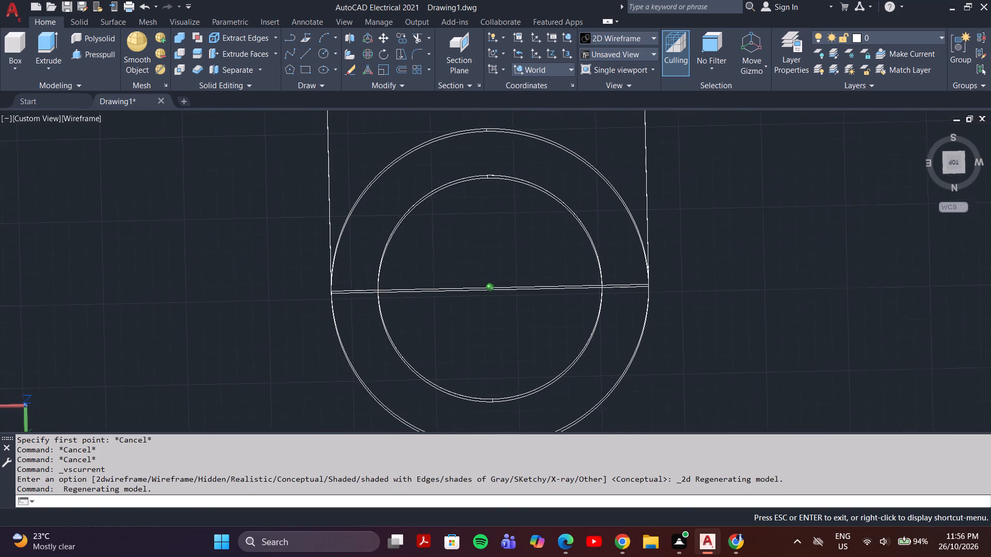
middle_click_drag(478, 340, 475, 352, "shift")
middle_click_drag(474, 348, 470, 324, "shift")
scroll(471, 310, "down", 2)
middle_click_drag(492, 310, 526, 249)
middle_click_drag(513, 268, 483, 330)
middle_click_drag(405, 287, 288, 332)
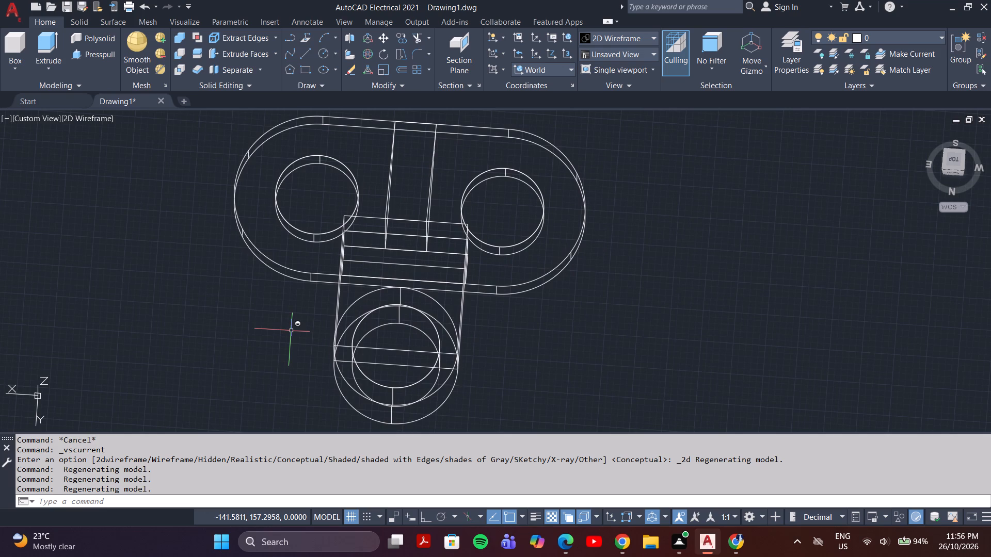
middle_click_drag(427, 377, 429, 374, "shift")
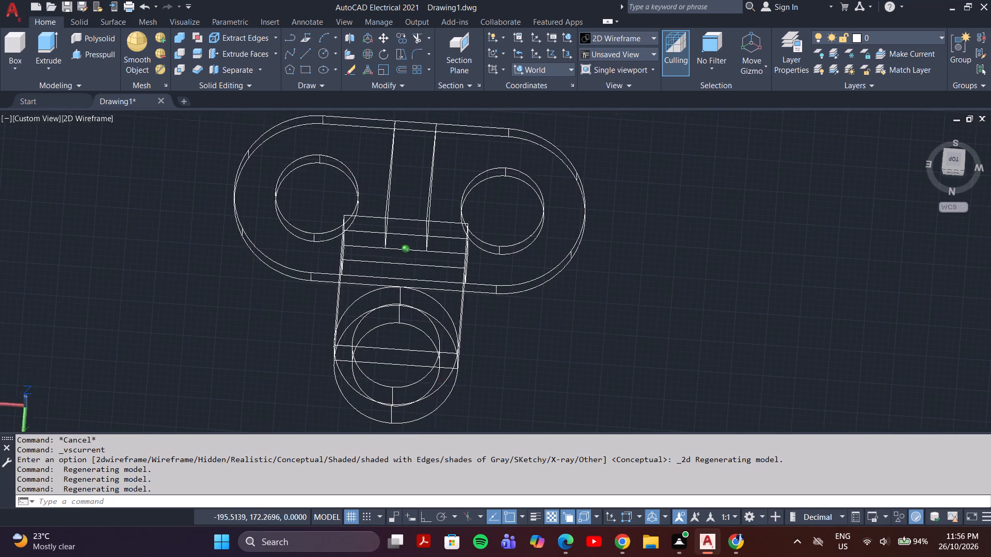
middle_click_drag(429, 374, 494, 358, "shift")
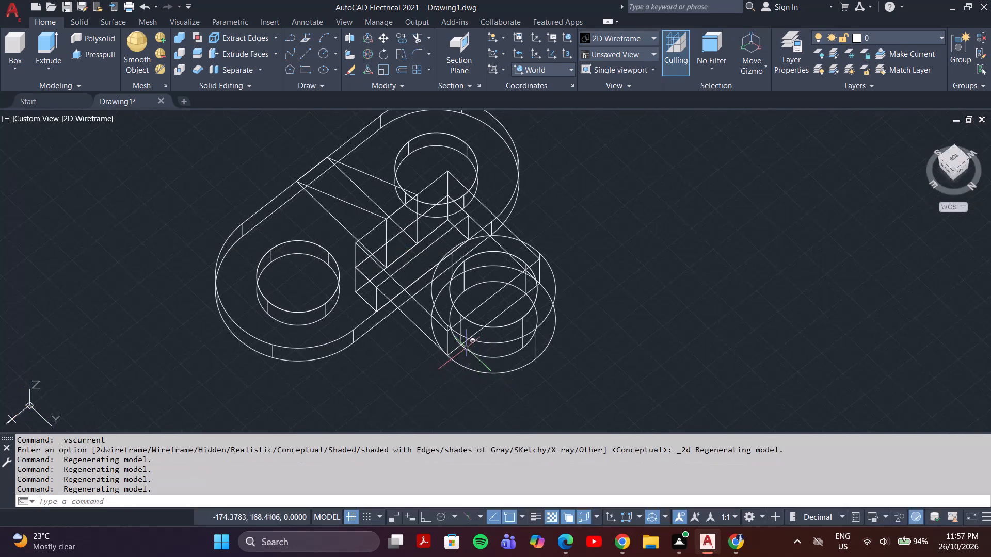
Draw a two-segment line from the centre of the arm's hole to its edge, continuing straight across the hole to the opposite edge.
key("l")
key("Return")
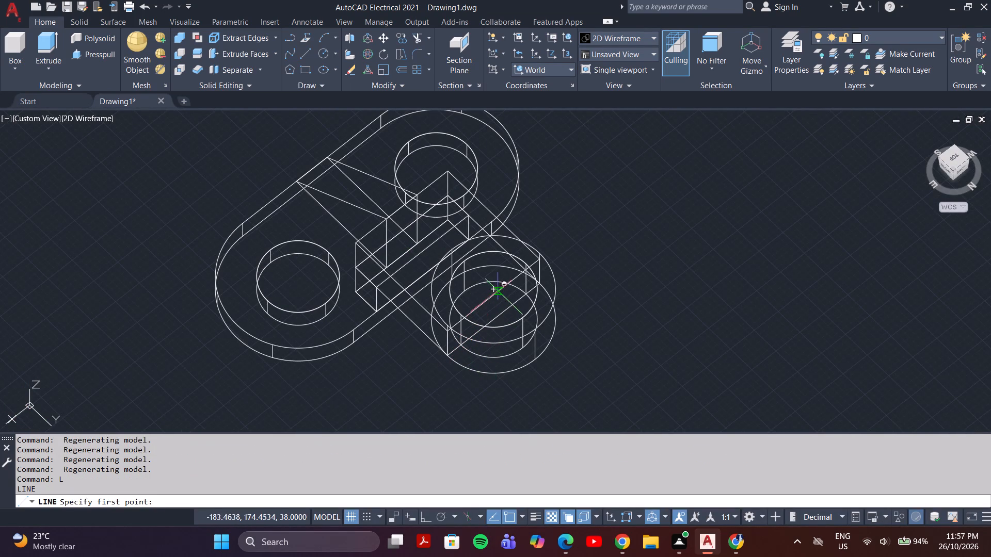
left_click(493, 294)
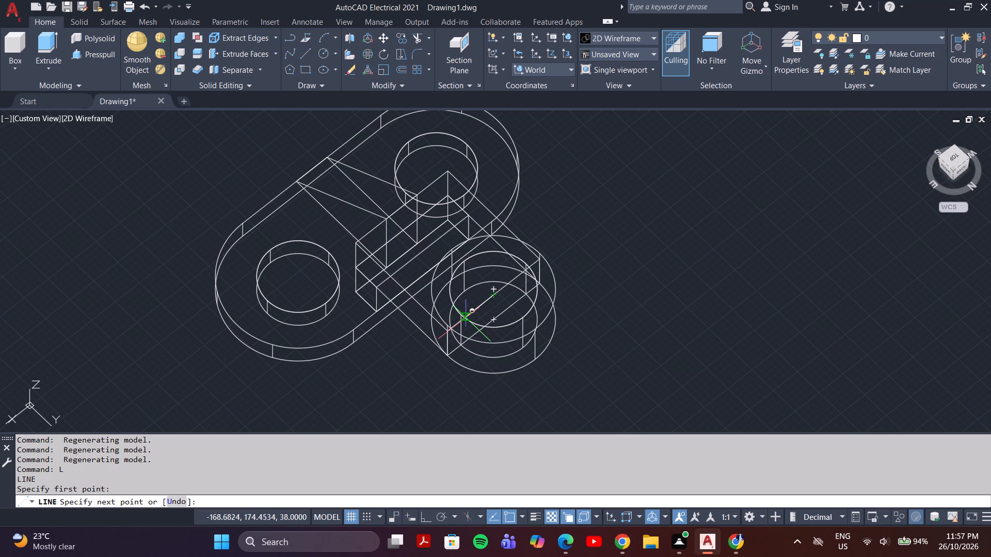
middle_click_drag(466, 318, 417, 364, "shift")
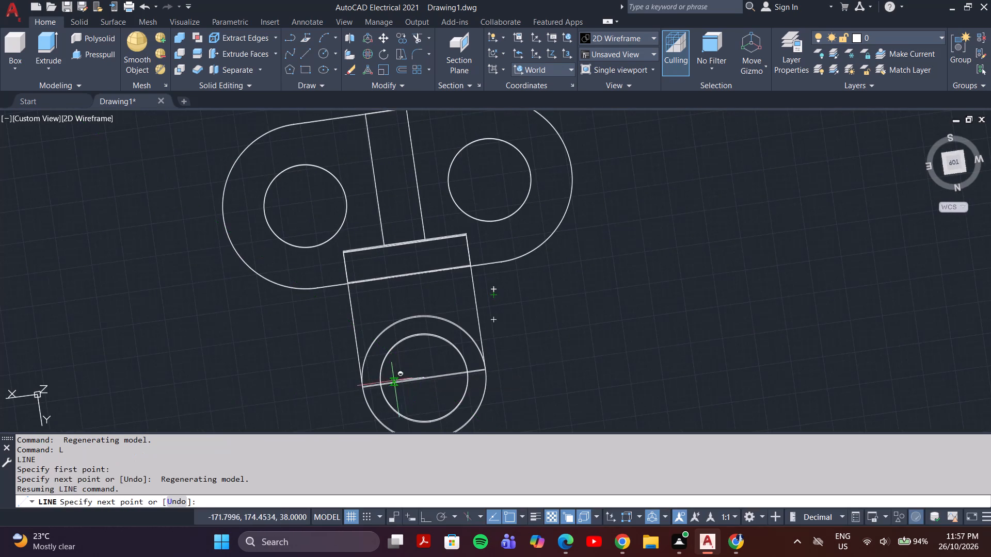
left_click(382, 386)
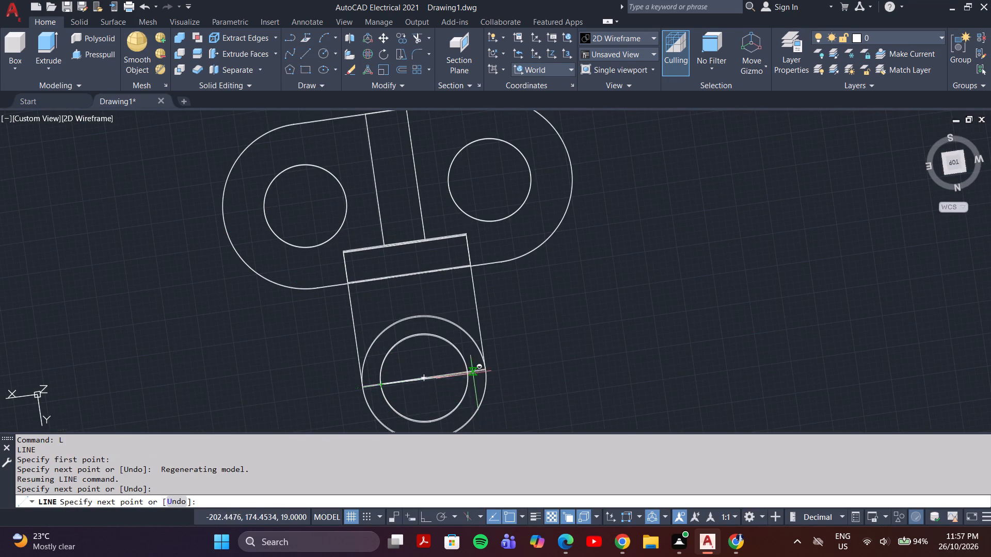
left_click(469, 372)
key("Escape")
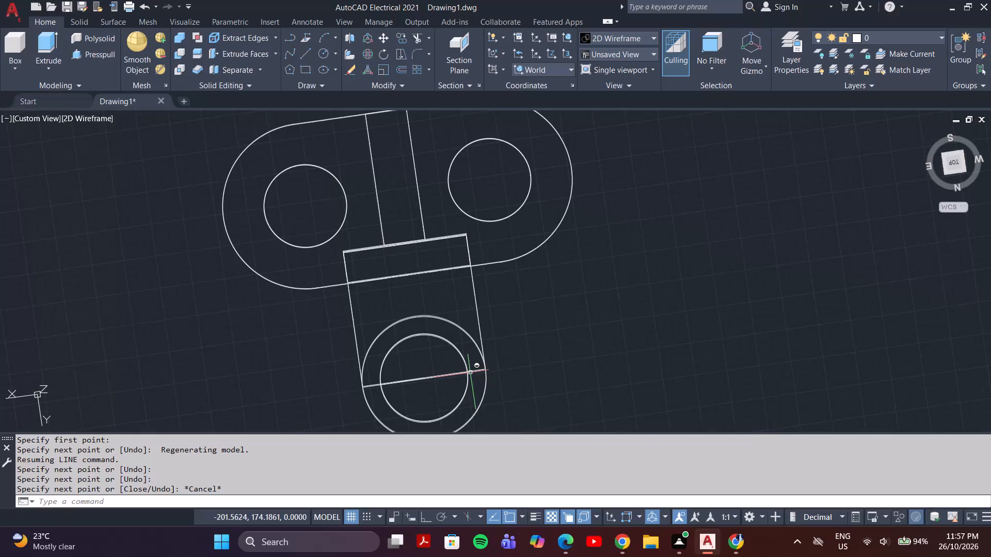
Delete the slanted line running from the centre of the arm's hole down to its edge.
middle_click_drag(424, 397, 439, 358, "shift")
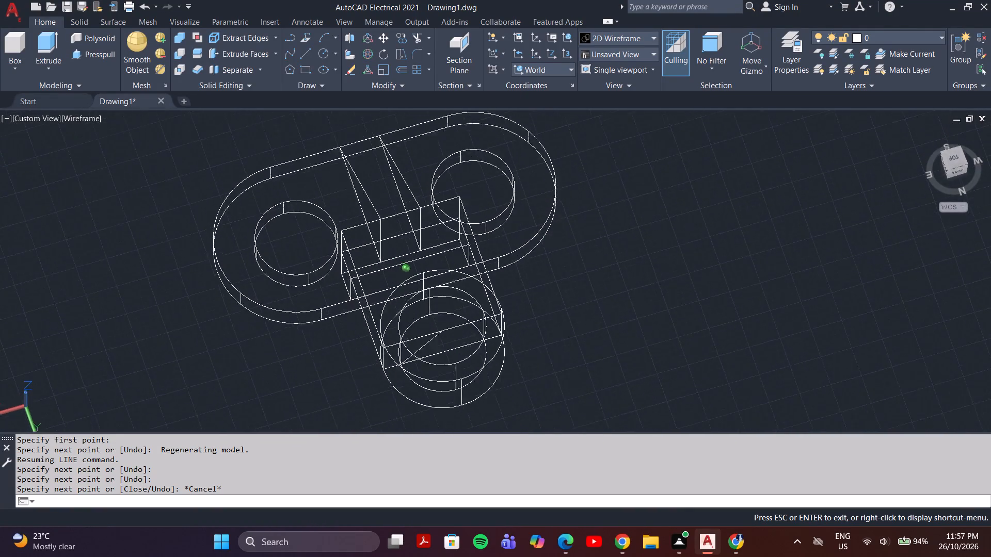
middle_click_drag(439, 358, 440, 338, "shift")
scroll(442, 332, "down", 1)
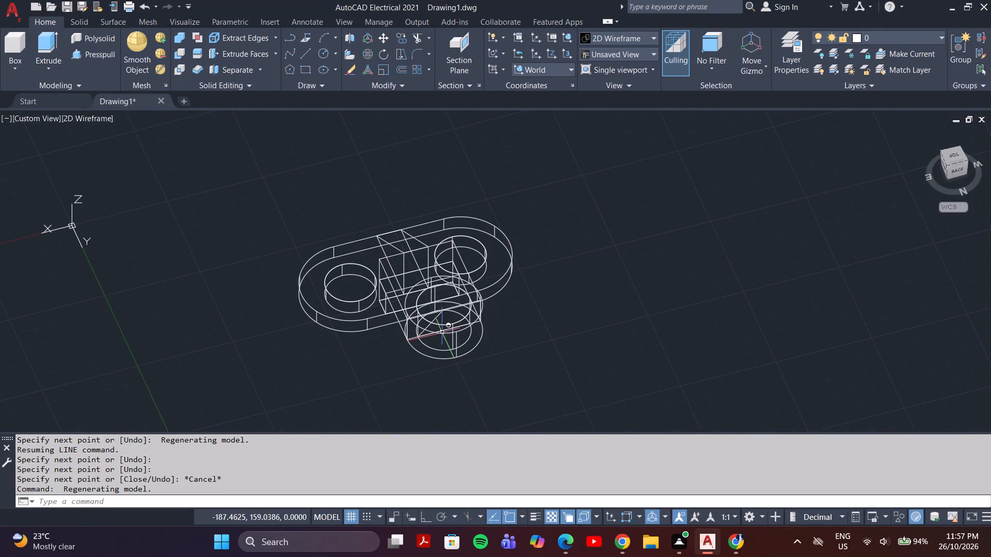
middle_click_drag(431, 330, 514, 384)
scroll(519, 374, "up", 3)
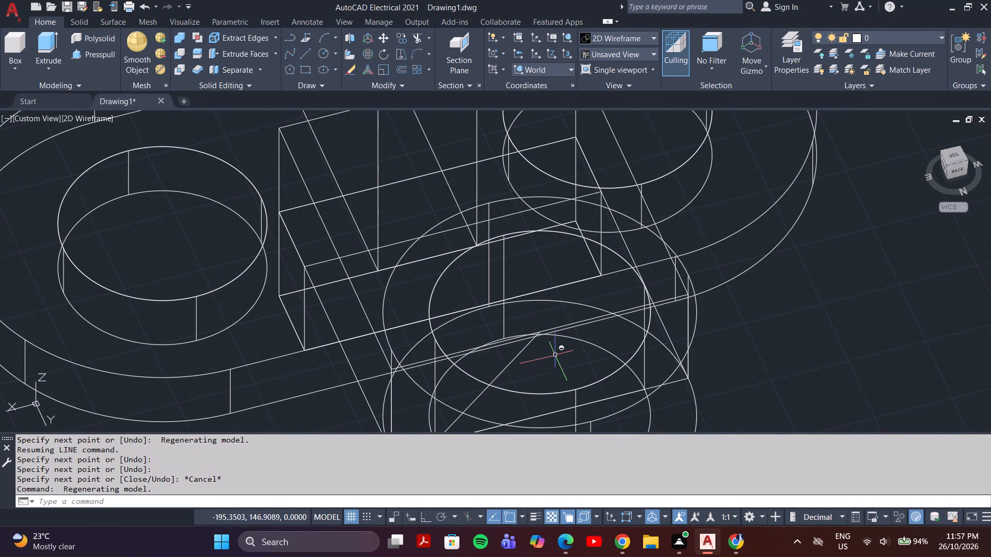
middle_click_drag(553, 353, 552, 374)
middle_click_drag(549, 374, 630, 383, "shift")
scroll(629, 383, "down", 1, "shift")
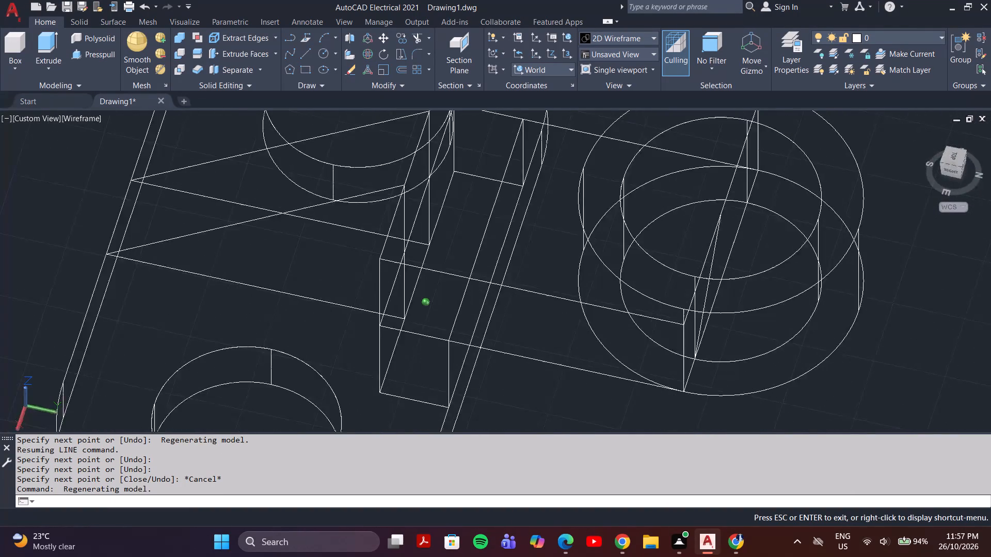
middle_click_drag(630, 383, 599, 367, "shift")
left_click(666, 281)
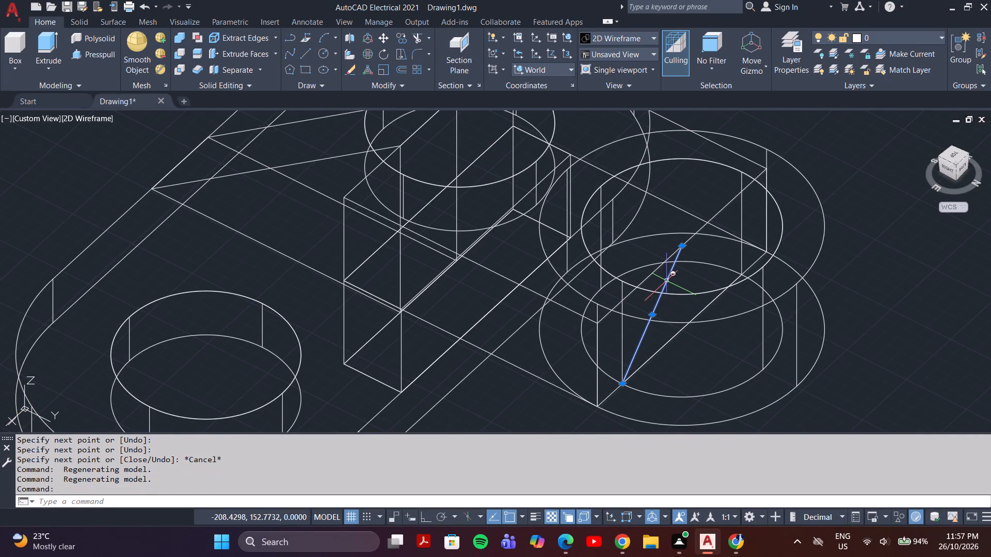
key("Delete")
left_click(665, 258)
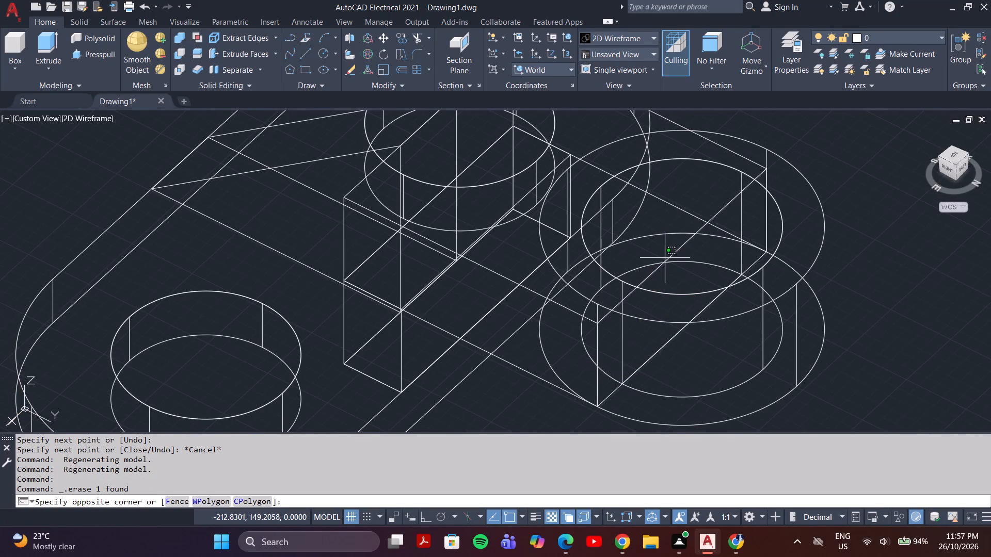
left_click(665, 258)
left_click(667, 259)
key("Escape")
left_click(667, 259)
key("Escape")
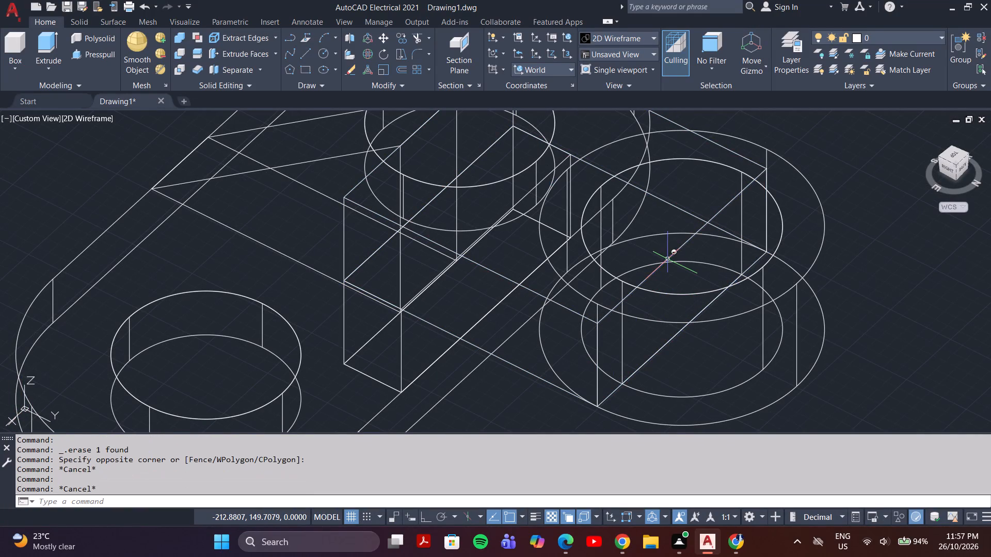
Examine the wireframe from the sides and above, focusing on the arm's hole and the straight block edges crossing it.
middle_click_drag(788, 303, 674, 253, "shift")
scroll(699, 273, "up", 1, "shift")
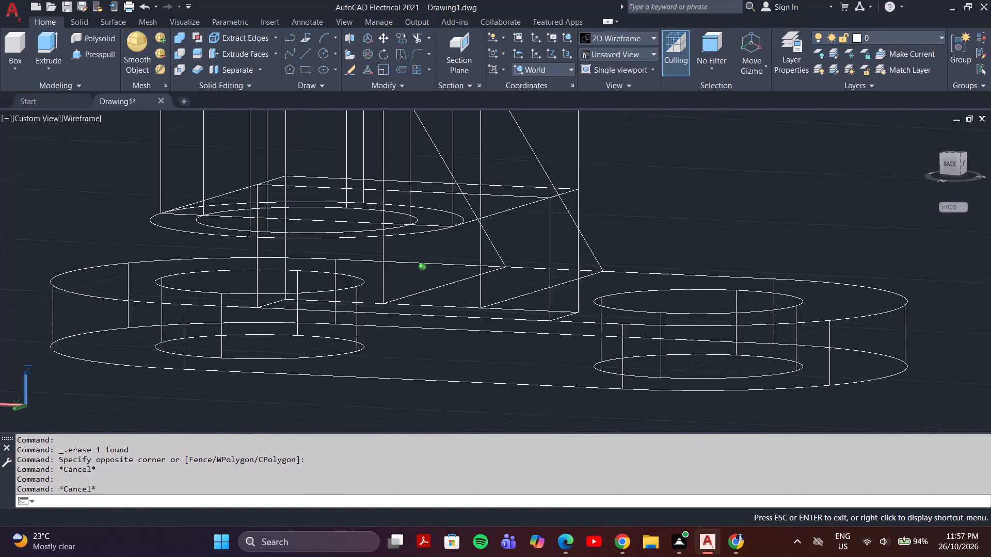
middle_click_drag(674, 253, 581, 253, "shift")
scroll(319, 251, "down", 2)
middle_click_drag(137, 263, 230, 315)
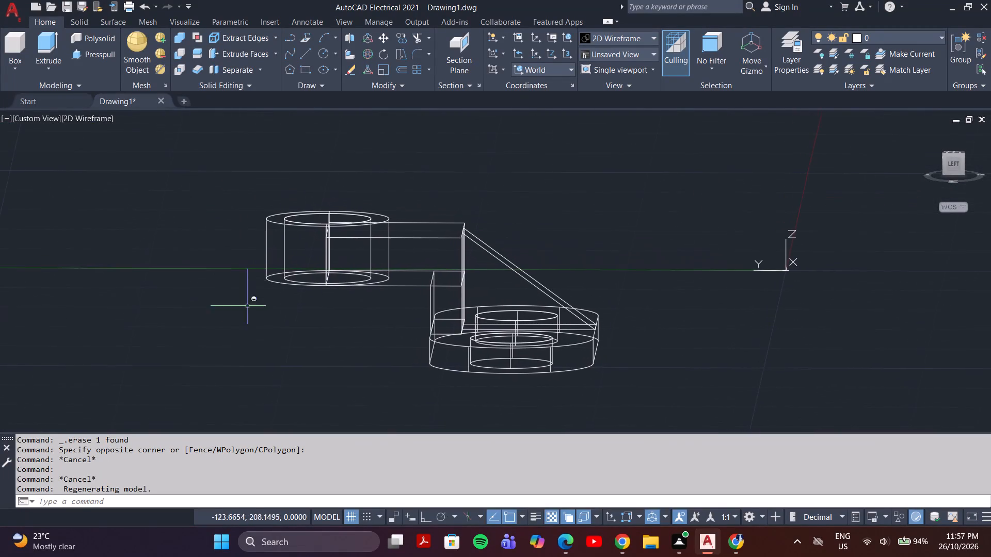
middle_click_drag(259, 282, 327, 322, "shift")
scroll(289, 342, "down", 1, "shift")
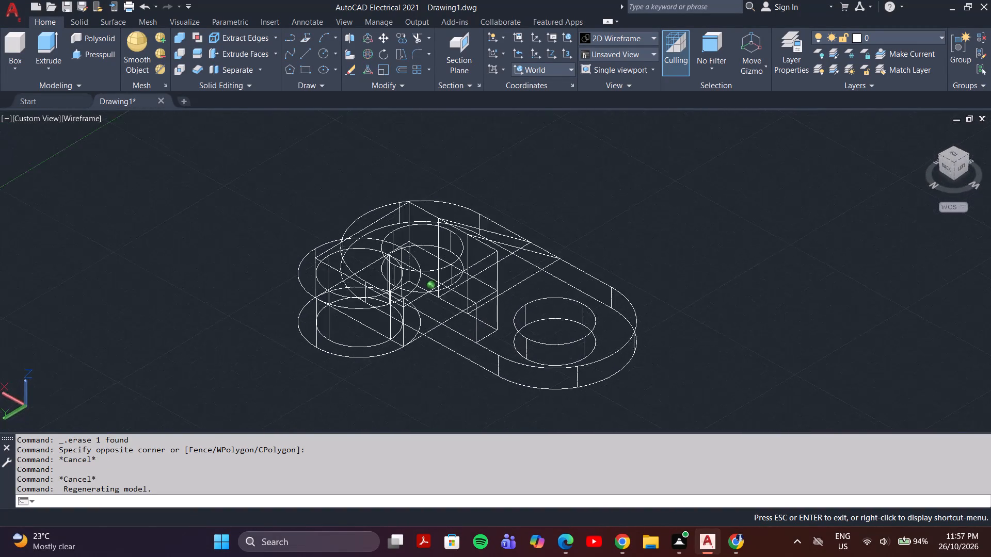
middle_click_drag(327, 322, 360, 356, "shift")
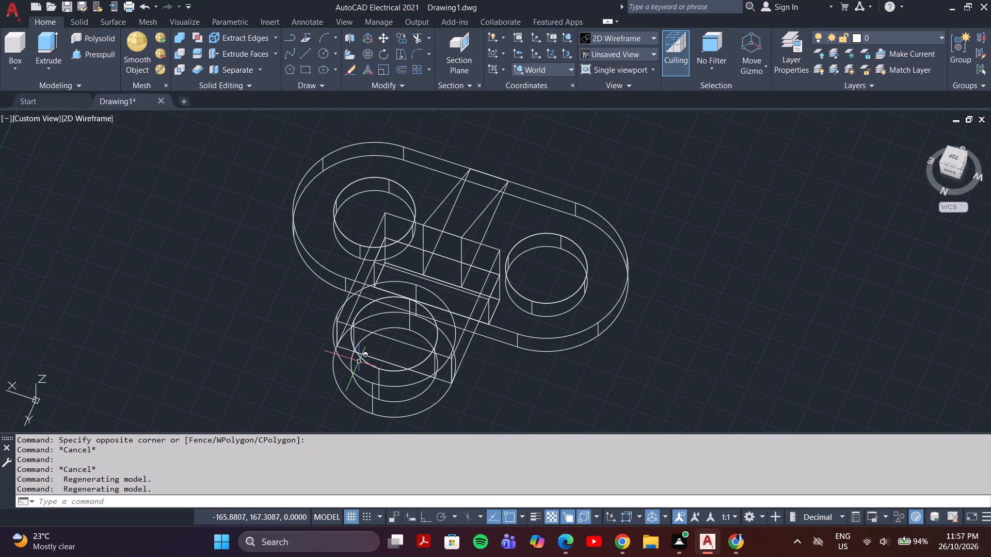
middle_click_drag(442, 366, 442, 399, "shift")
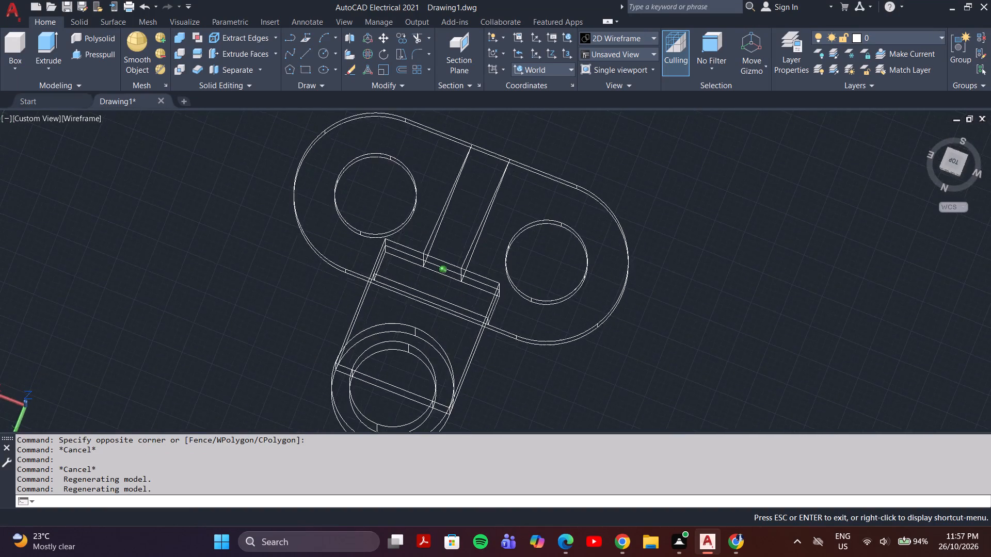
middle_click_drag(442, 399, 478, 386, "shift")
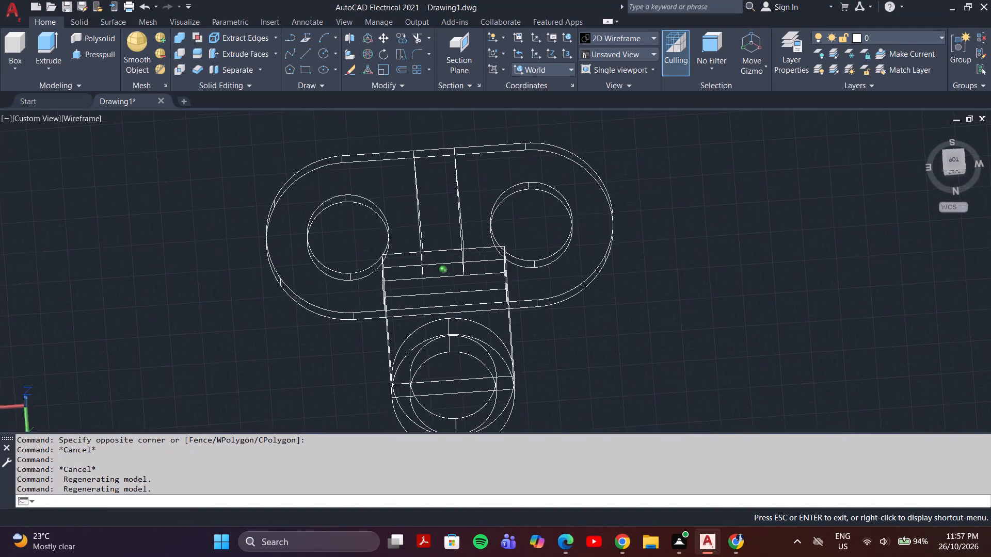
middle_click_drag(478, 386, 481, 374, "shift")
key("Escape")
key("Escape")
key("Escape")
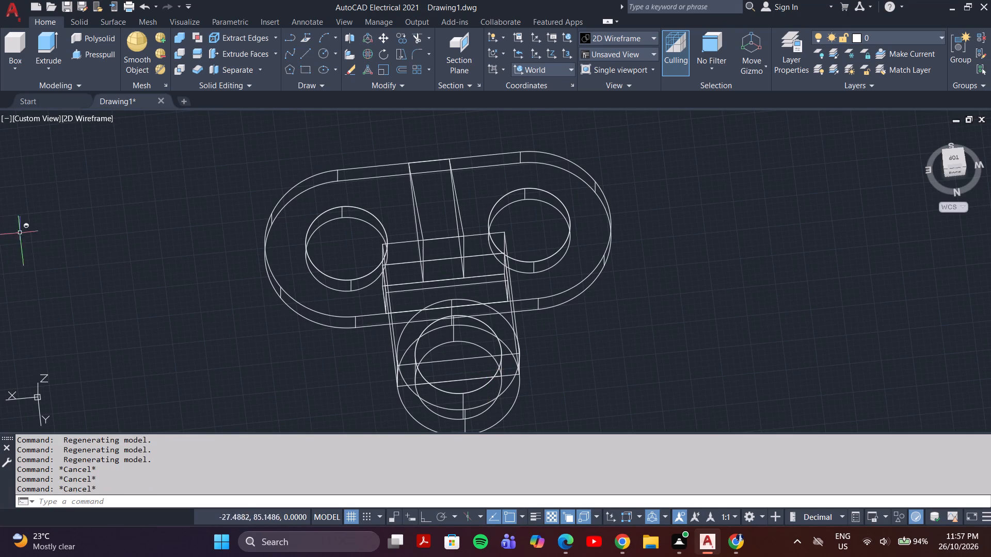
middle_click_drag(448, 334, 558, 284, "shift")
middle_click_drag(566, 205, 427, 321)
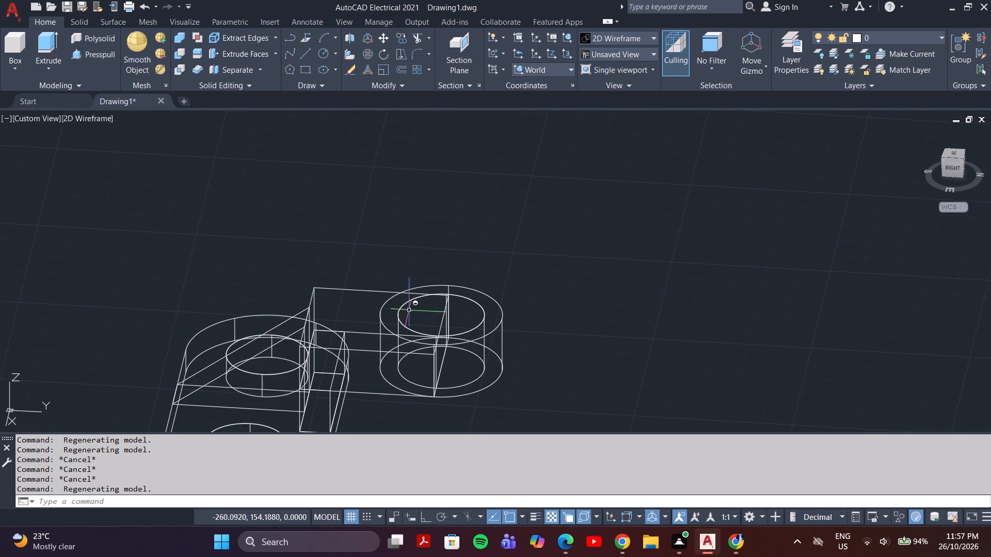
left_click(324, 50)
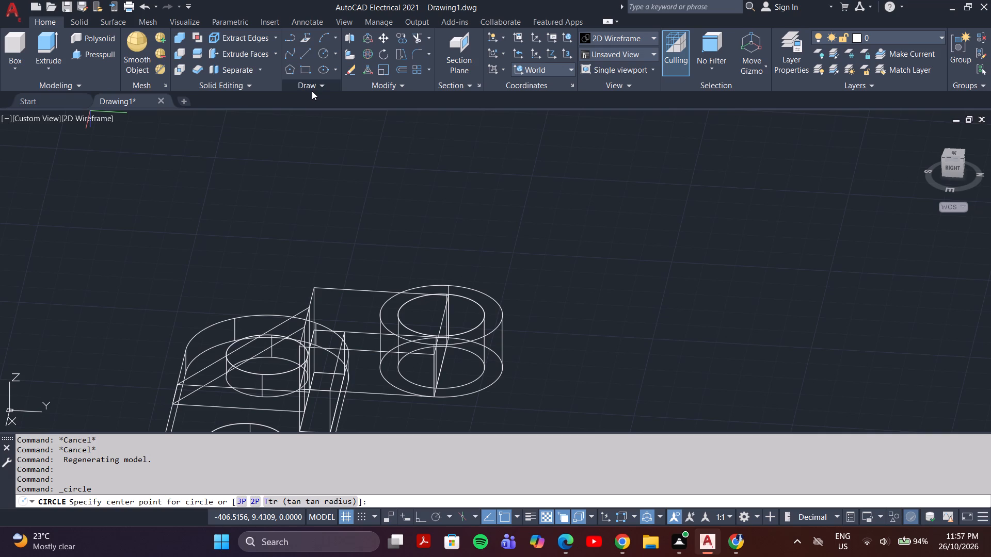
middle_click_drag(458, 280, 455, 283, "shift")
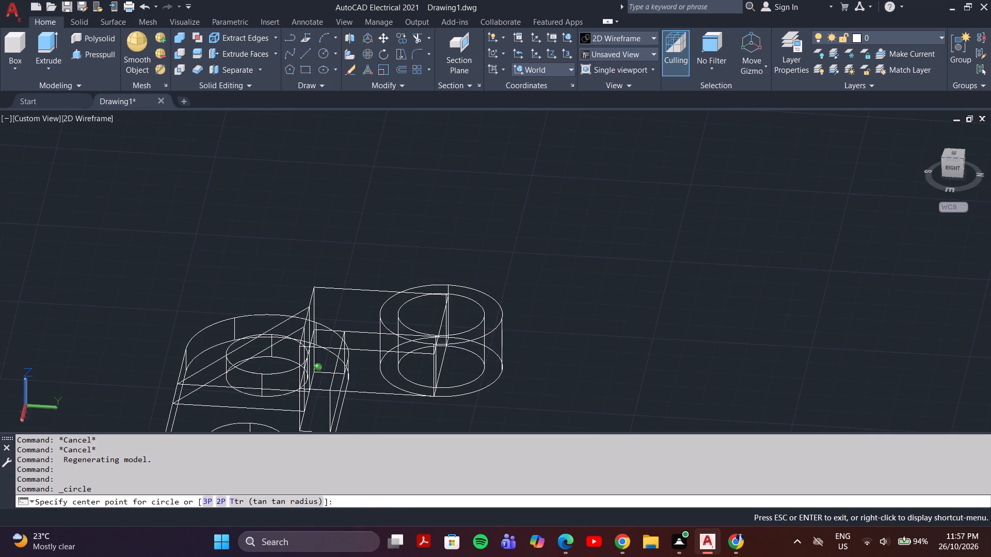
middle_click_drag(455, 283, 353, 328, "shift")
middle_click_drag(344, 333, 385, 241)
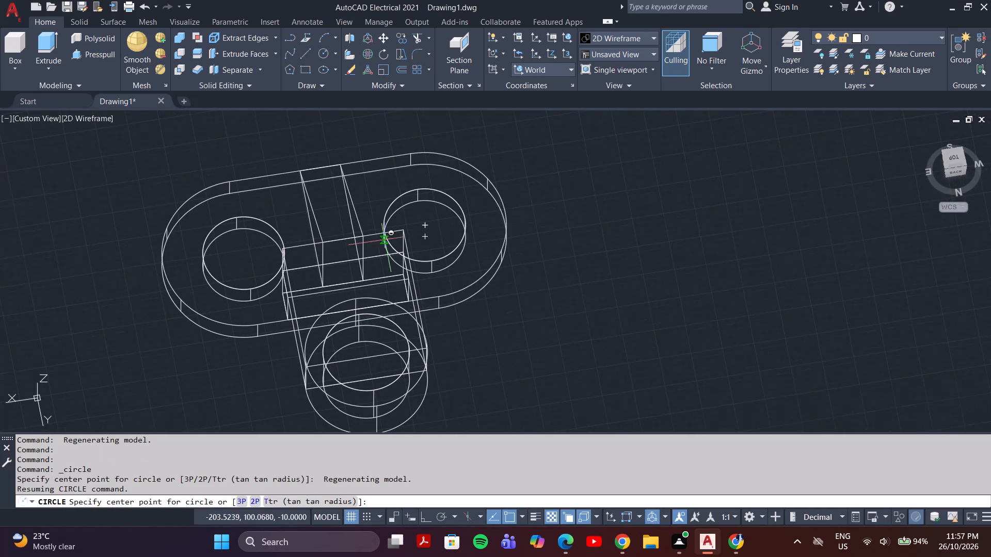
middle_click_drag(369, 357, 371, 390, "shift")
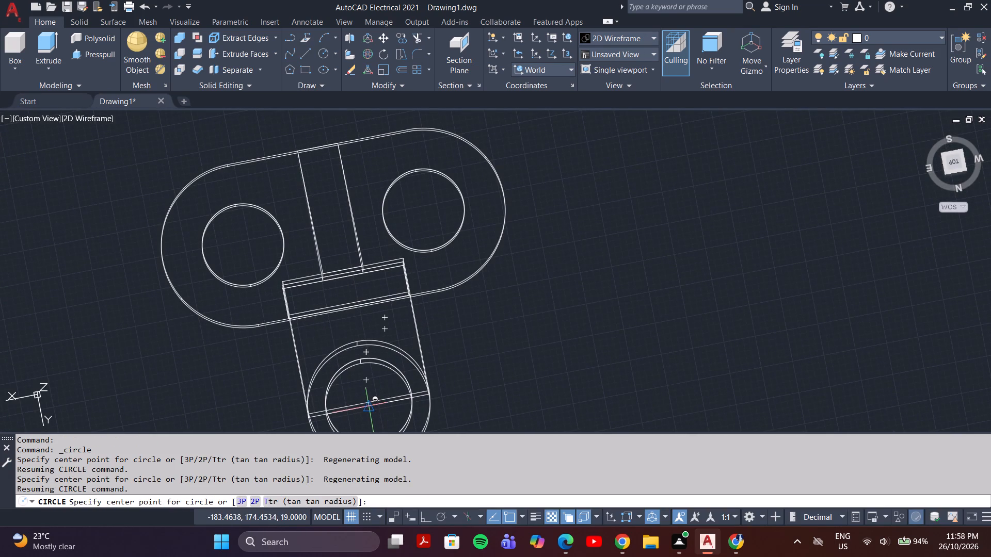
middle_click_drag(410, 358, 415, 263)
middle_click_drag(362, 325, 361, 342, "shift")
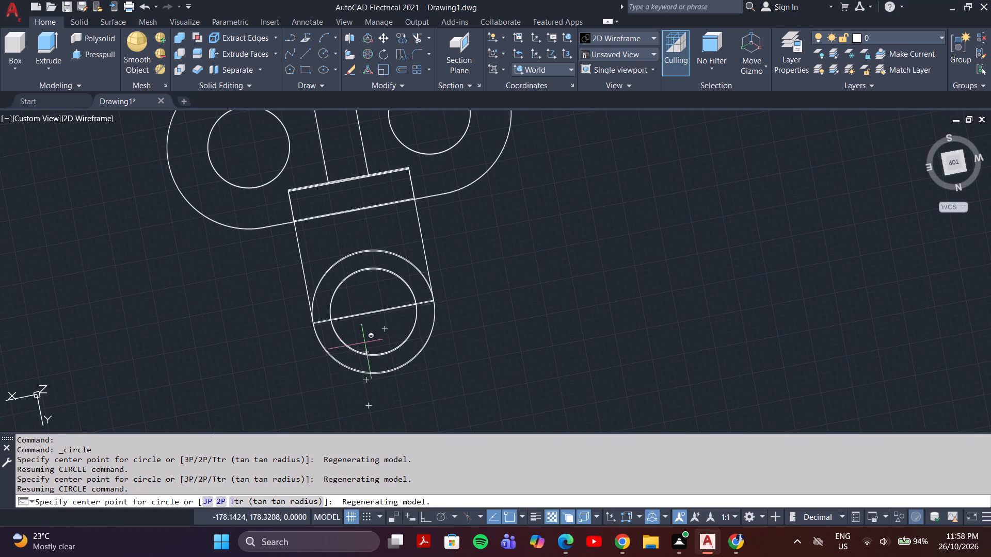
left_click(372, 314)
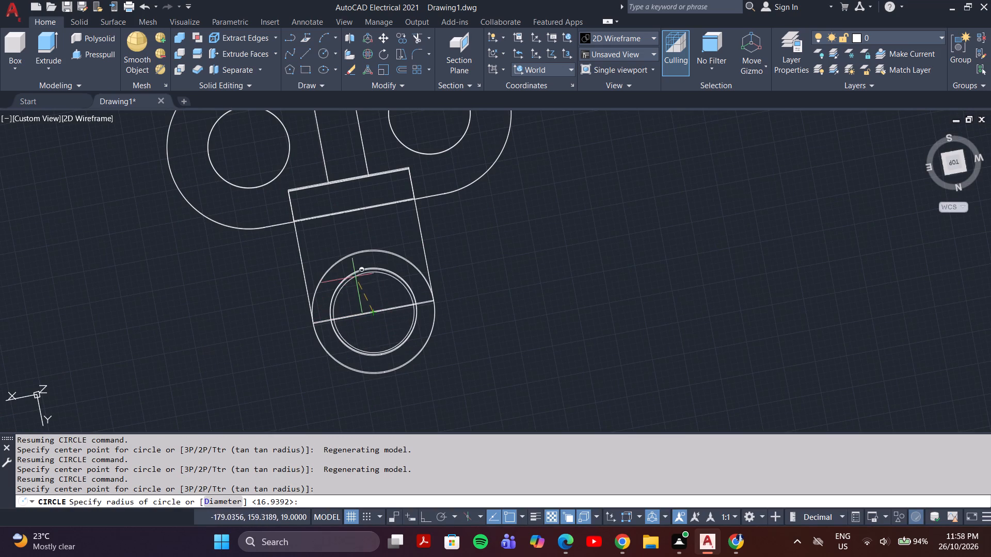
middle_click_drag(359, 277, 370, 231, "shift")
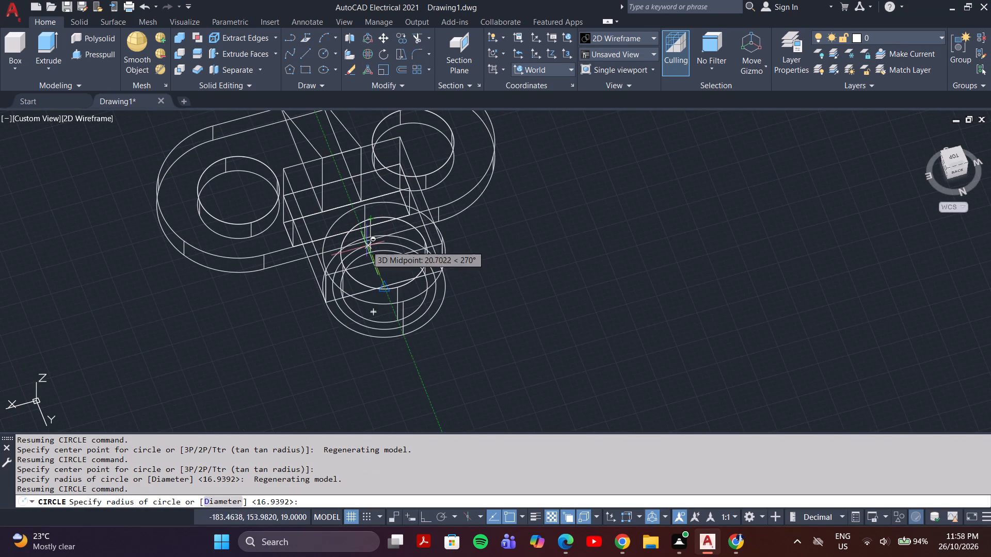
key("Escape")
Set the view to Top.
middle_click_drag(411, 268, 476, 427)
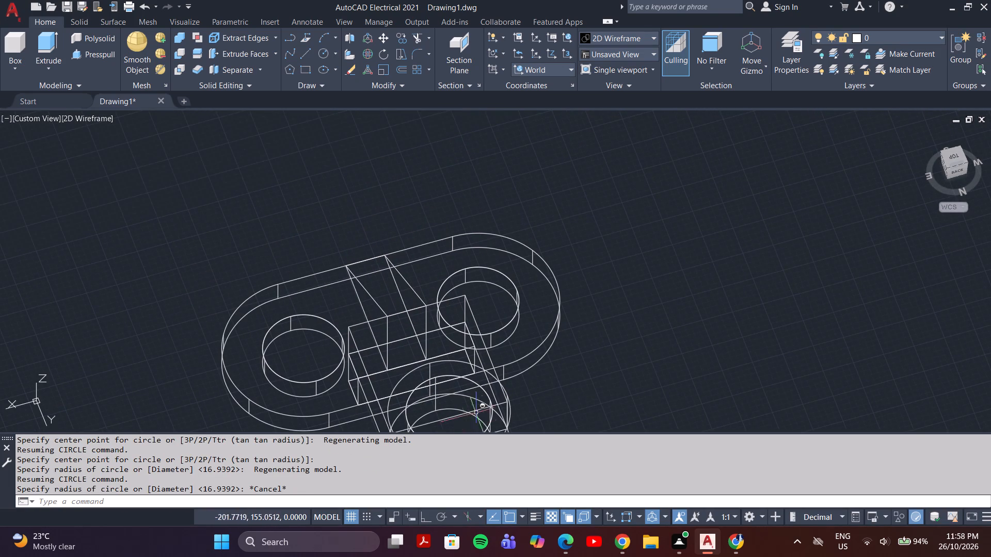
middle_click_drag(456, 372, 459, 293)
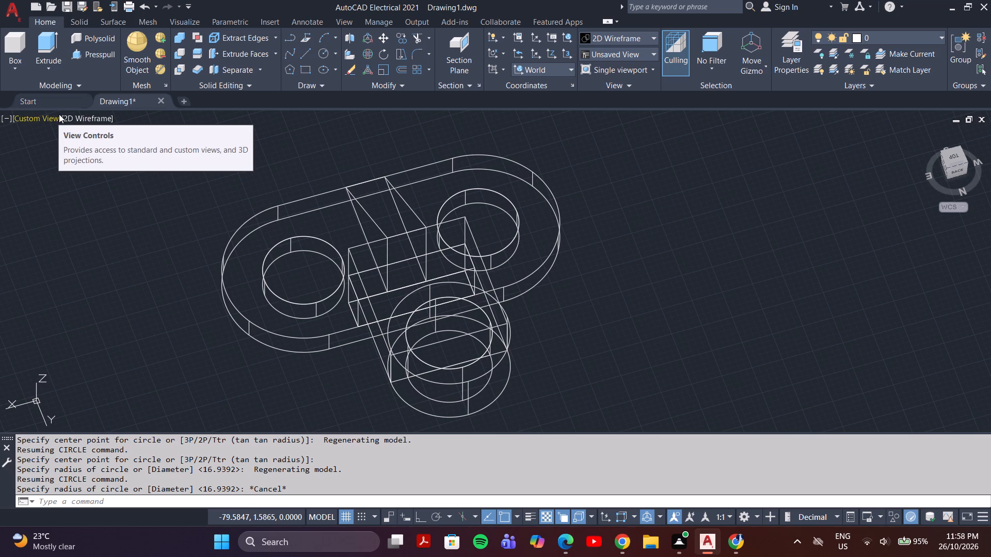
left_click(83, 117)
left_click(56, 113)
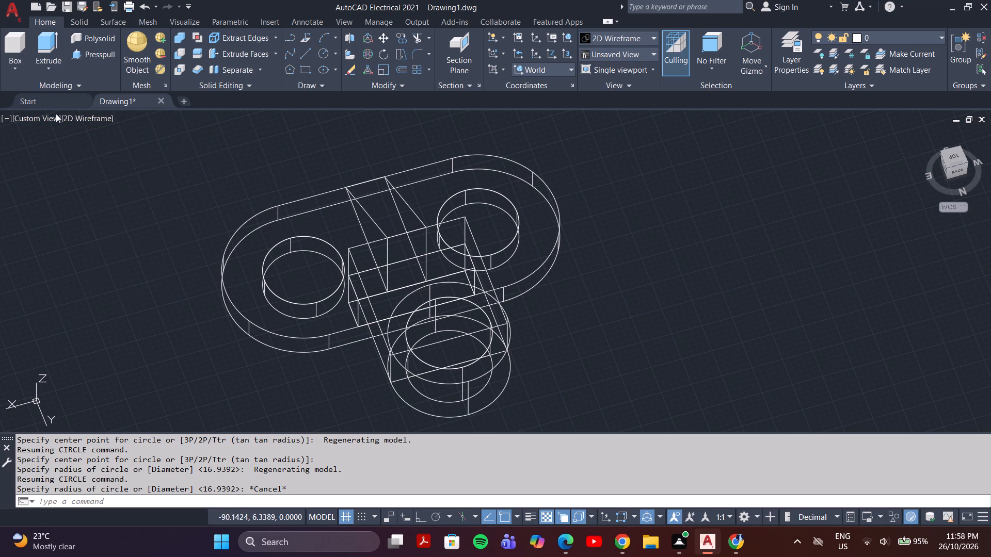
left_click(75, 150)
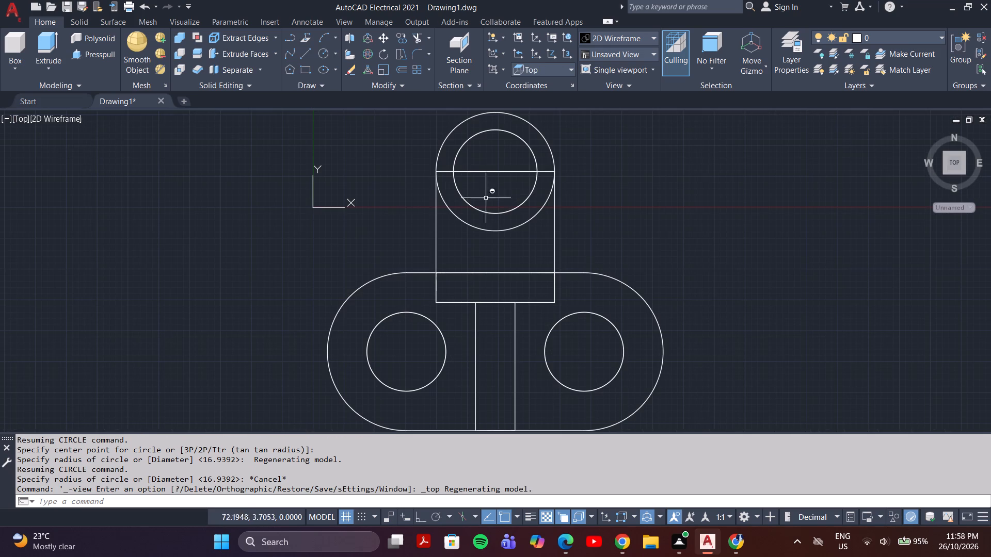
Draw a circle centred on the arm's hole, with its radius snapped to the hole's edge.
left_click(322, 55)
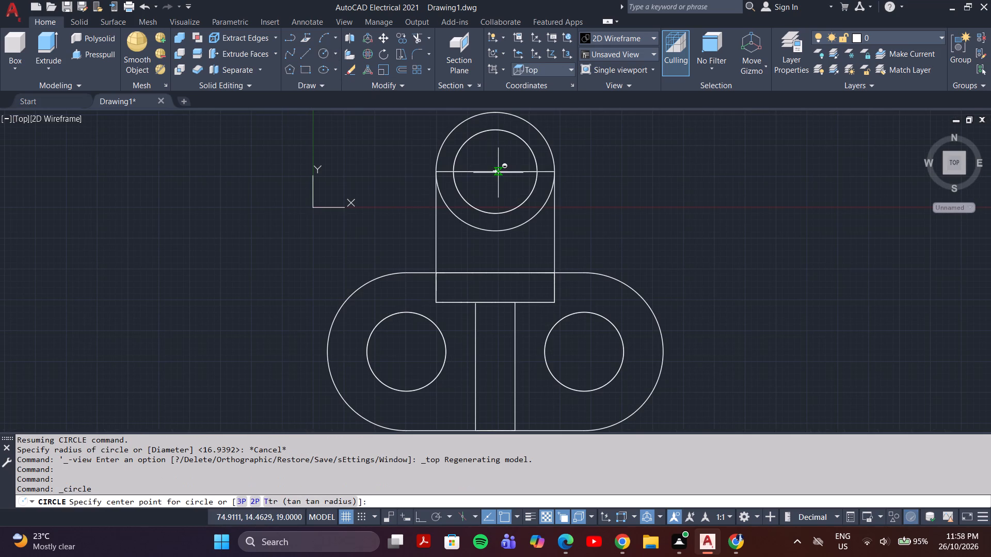
left_click(495, 171)
left_click(453, 171)
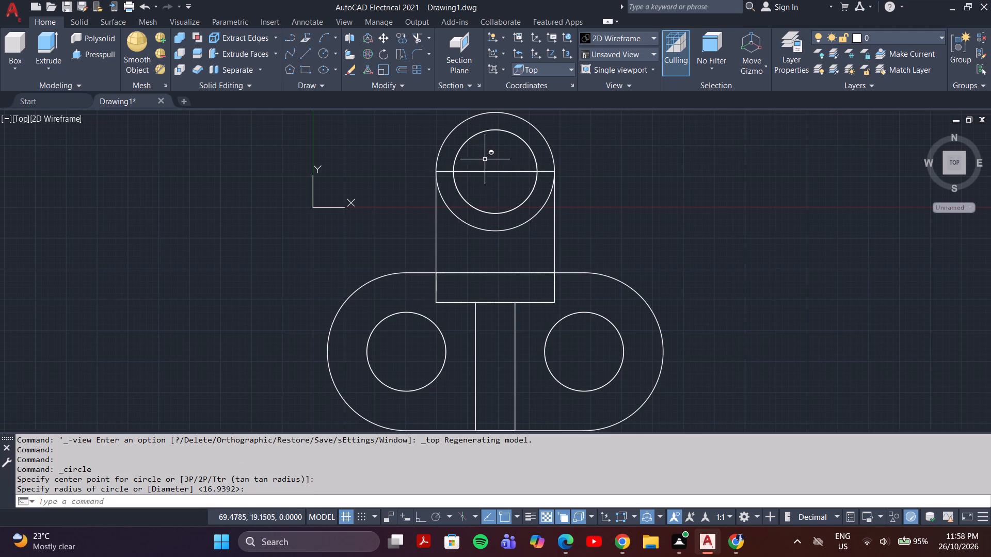
Draw a straight line across the full diameter of the arm's hole at its lower rim.
scroll(461, 173, "up", 2)
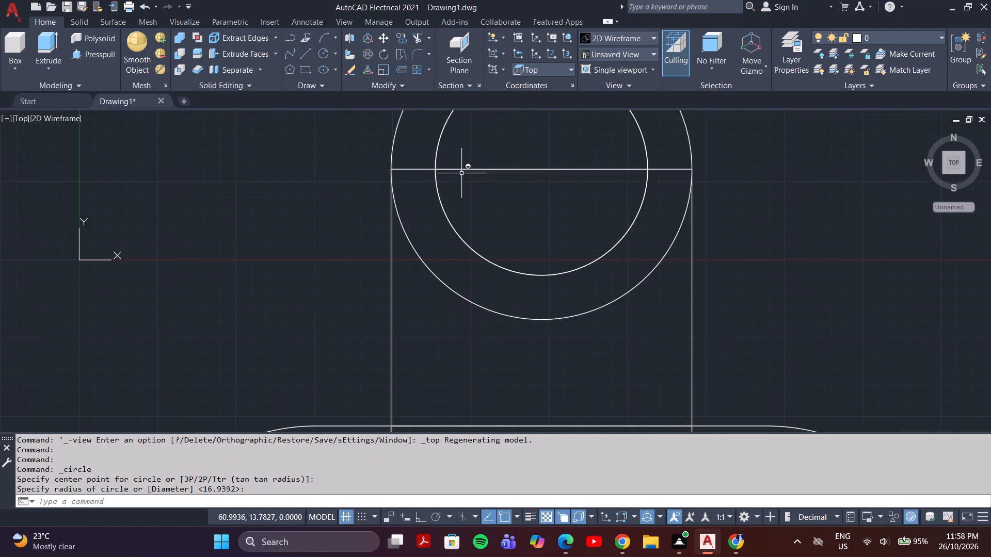
scroll(459, 178, "down", 1)
key("l")
key("Return")
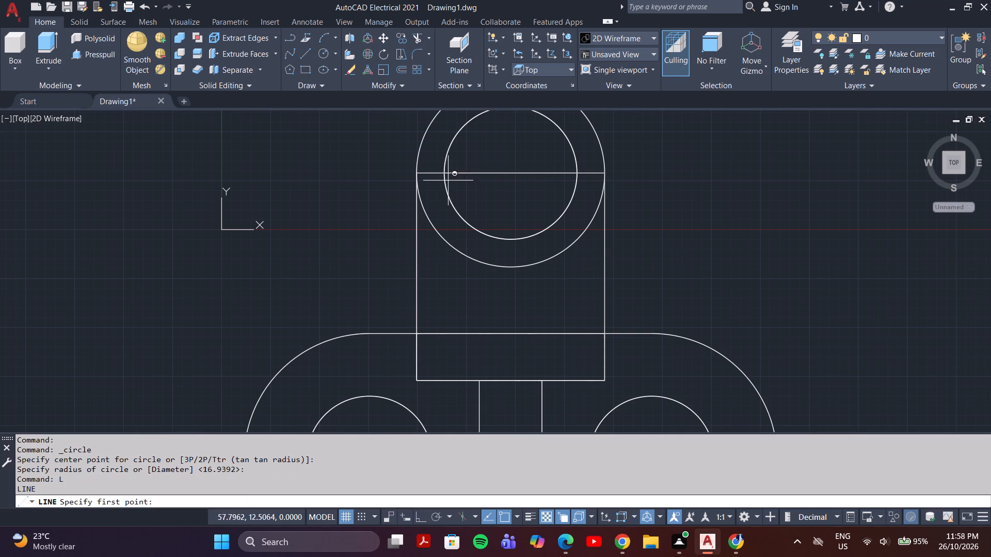
left_click(443, 173)
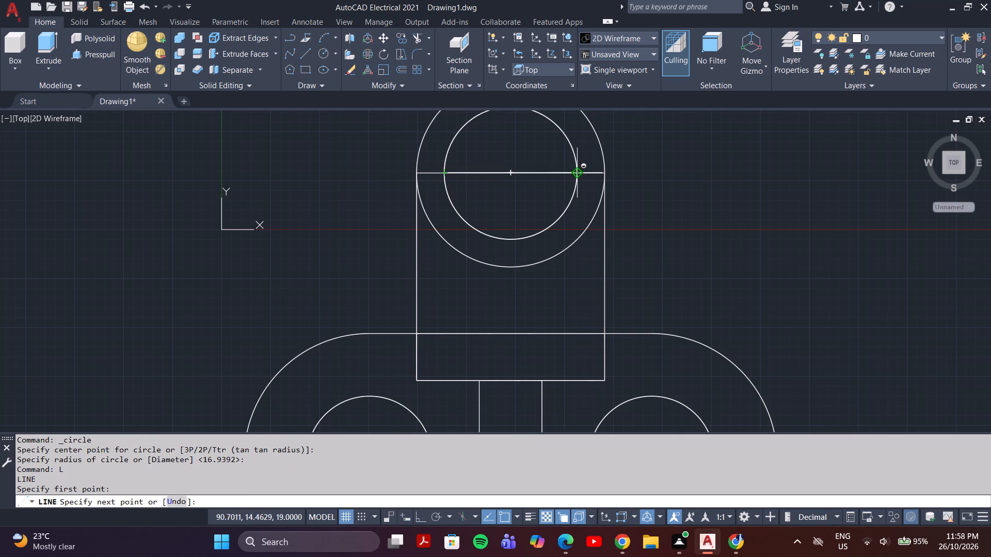
left_click(577, 173)
key("Escape")
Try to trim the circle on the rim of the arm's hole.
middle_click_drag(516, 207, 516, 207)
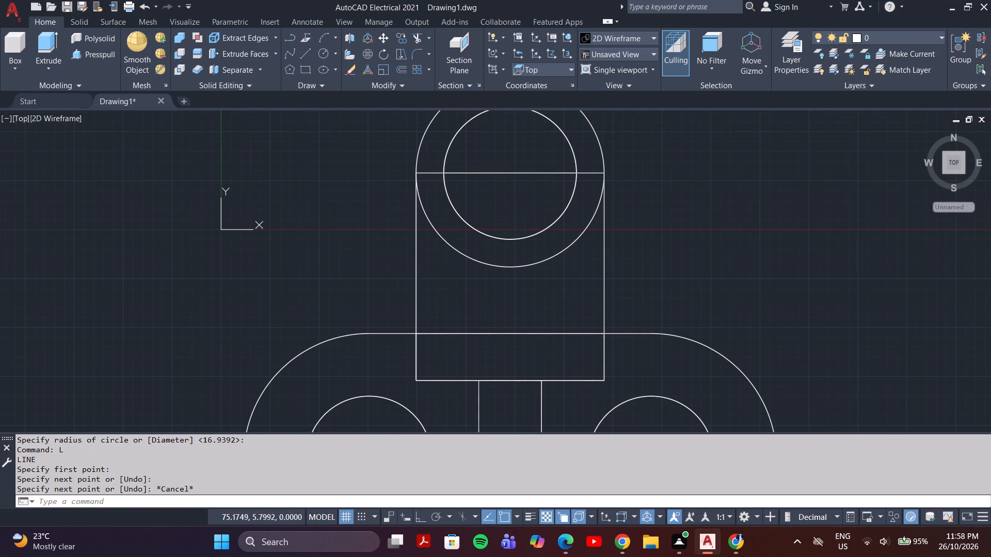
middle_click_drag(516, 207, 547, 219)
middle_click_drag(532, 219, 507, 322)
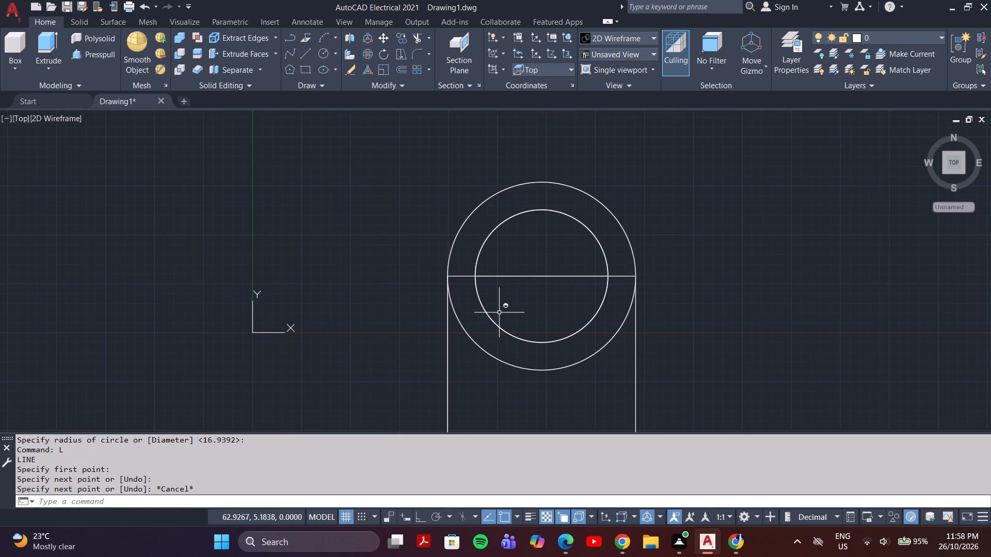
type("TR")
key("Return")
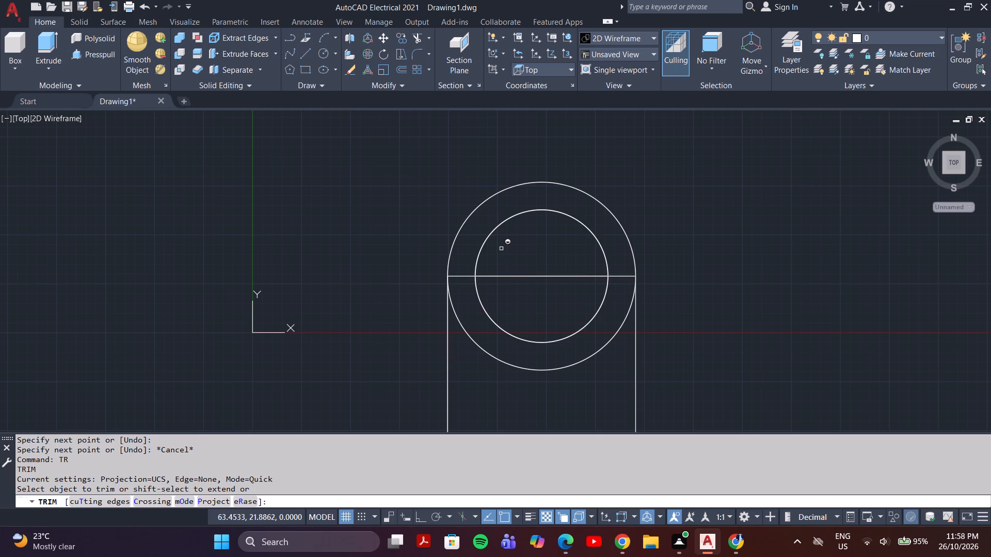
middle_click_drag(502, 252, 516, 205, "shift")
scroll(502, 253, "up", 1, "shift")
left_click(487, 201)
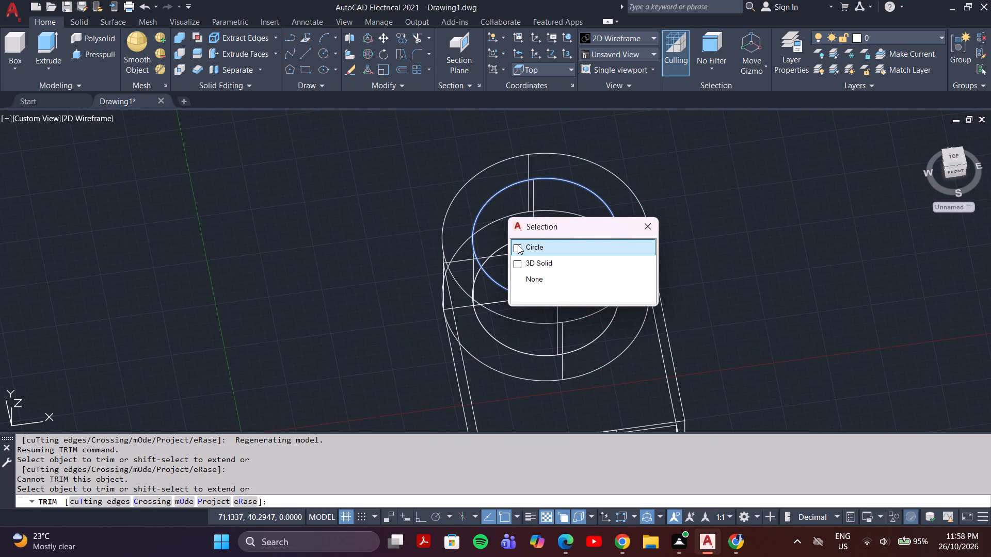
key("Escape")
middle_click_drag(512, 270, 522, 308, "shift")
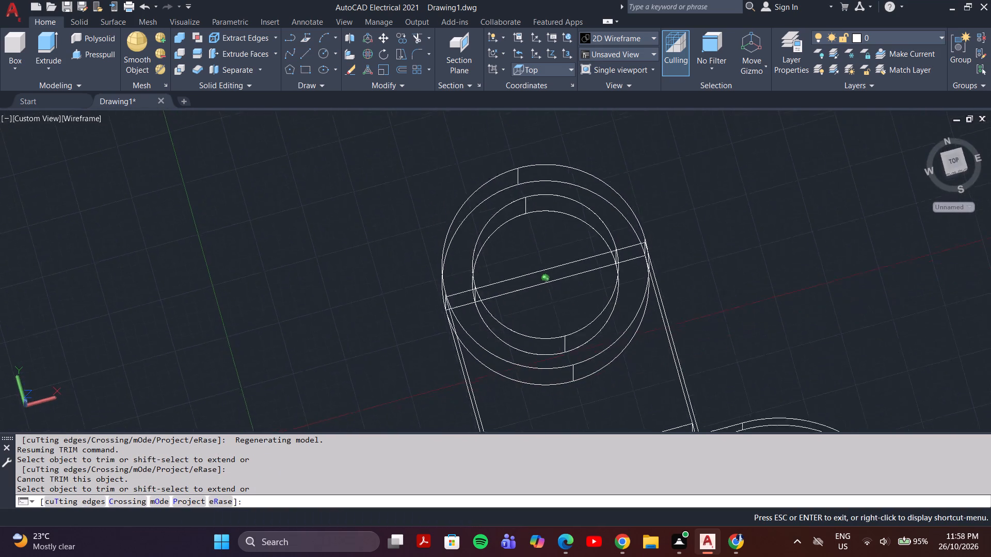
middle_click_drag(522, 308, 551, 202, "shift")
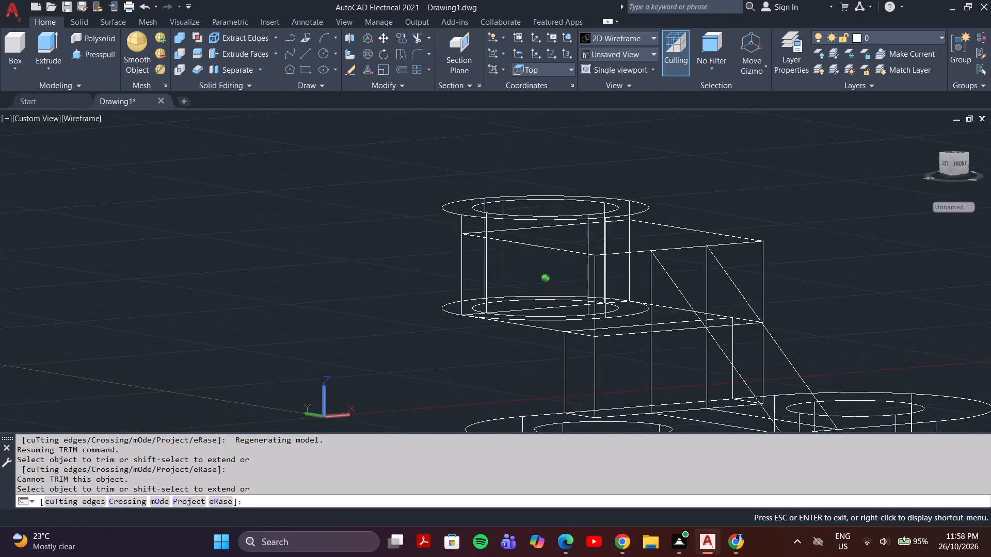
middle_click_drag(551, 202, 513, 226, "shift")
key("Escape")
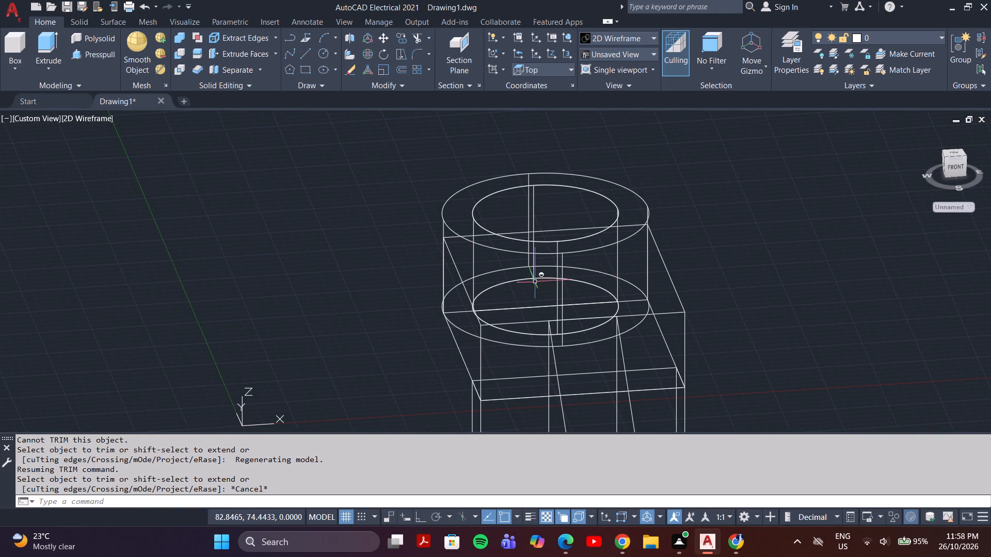
Draw a straight line across the full diameter of the arm's hole at its upper rim.
key("l")
key("Return")
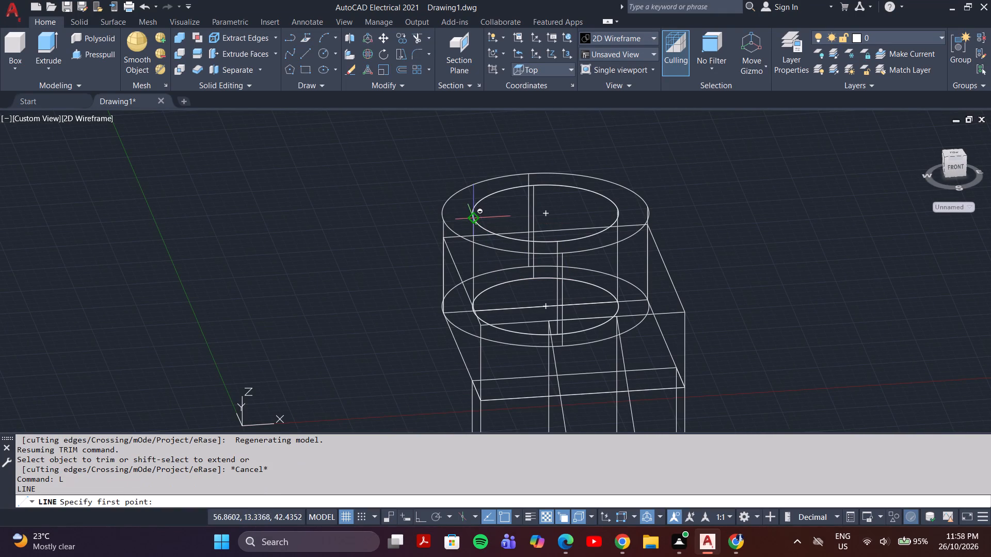
left_click(475, 219)
left_click(621, 211)
key("Escape")
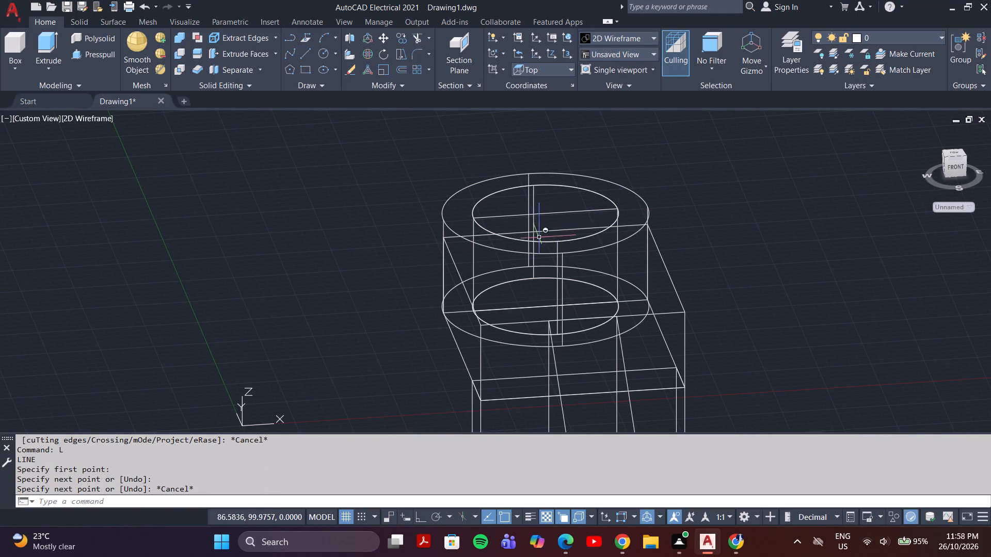
Trim away the half of the upper-rim circle lying beyond the diameter line, on the side away from the rib.
middle_click_drag(534, 243, 540, 291, "shift")
key("Escape")
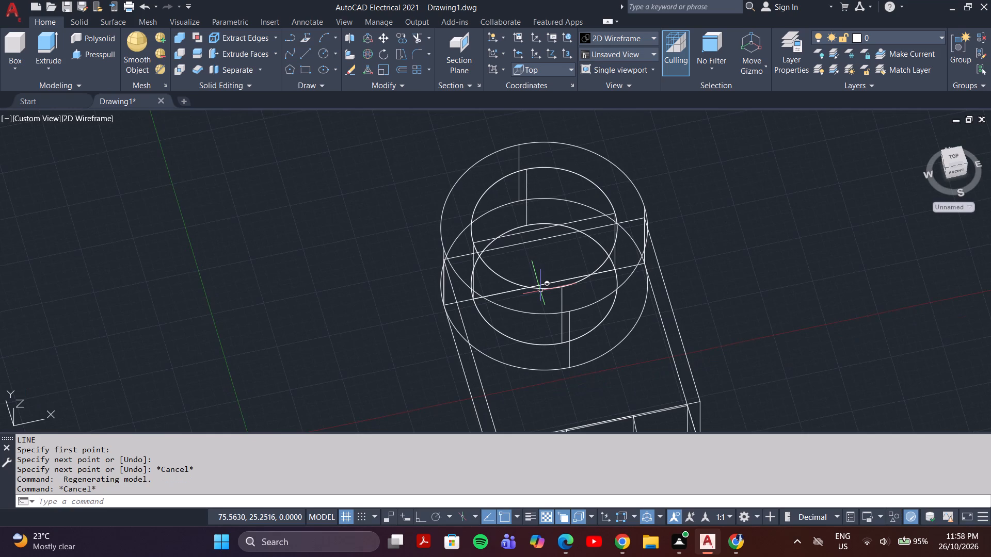
type("TR")
key("Return")
left_click(482, 199)
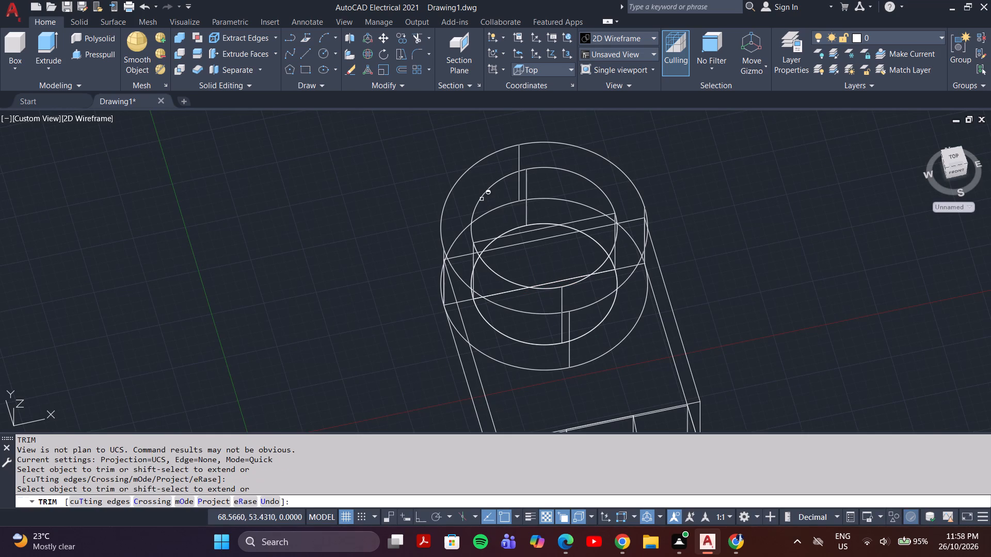
left_click(478, 195)
left_click(482, 195)
triple_click(483, 196)
left_click(481, 196)
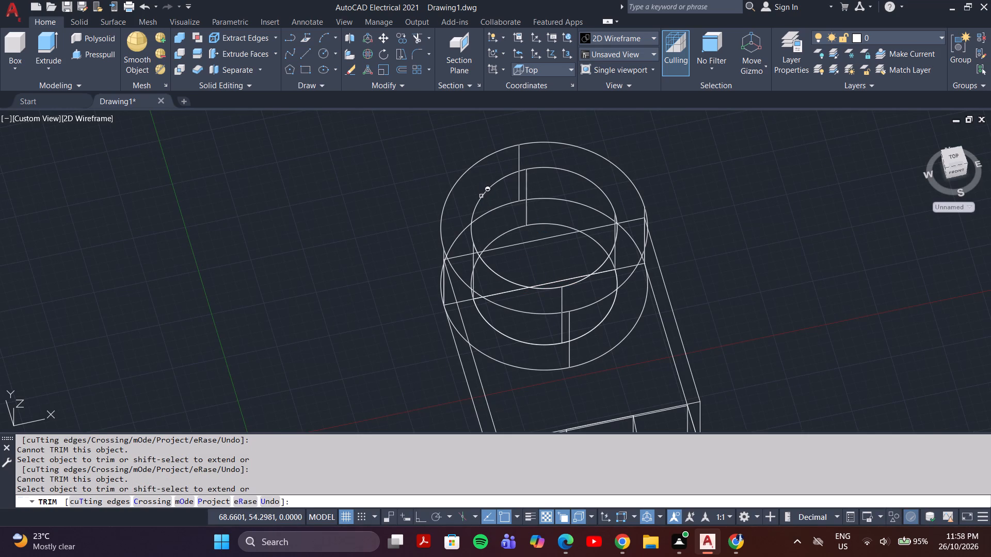
key("Escape")
Examine the wireframe from several angles, focusing on the arm's hole and the straight block edges crossing it.
middle_click_drag(527, 254, 630, 268, "shift")
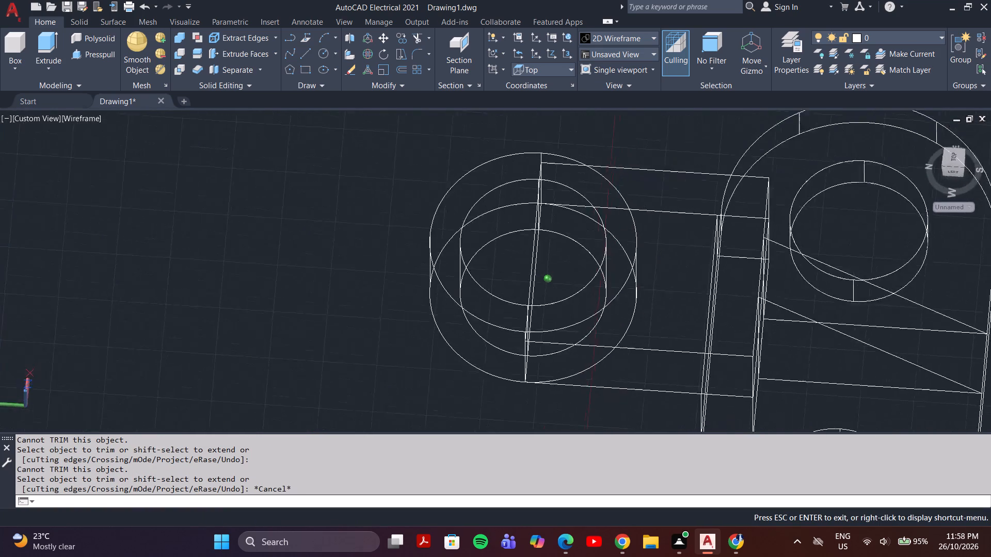
middle_click_drag(630, 268, 574, 279, "shift")
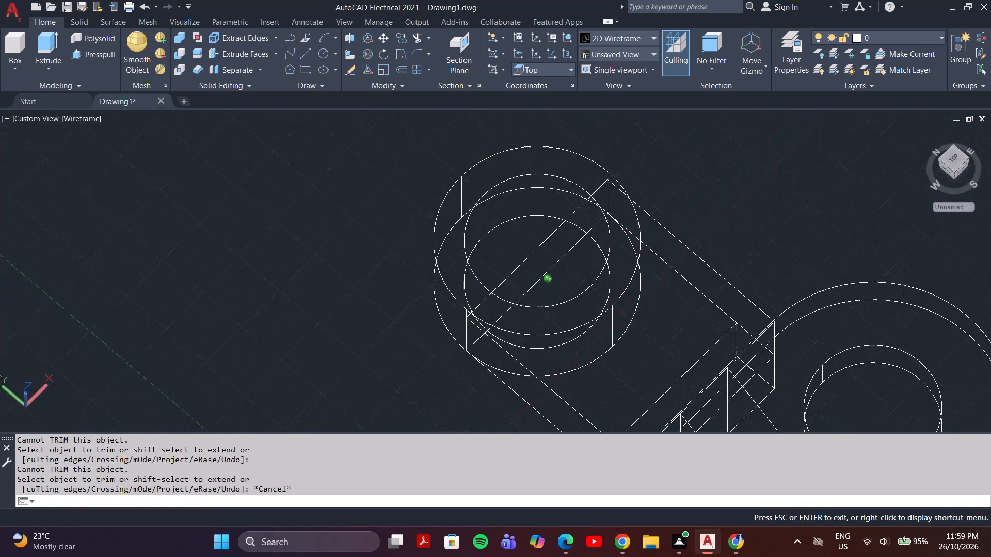
middle_click_drag(574, 279, 631, 262, "shift")
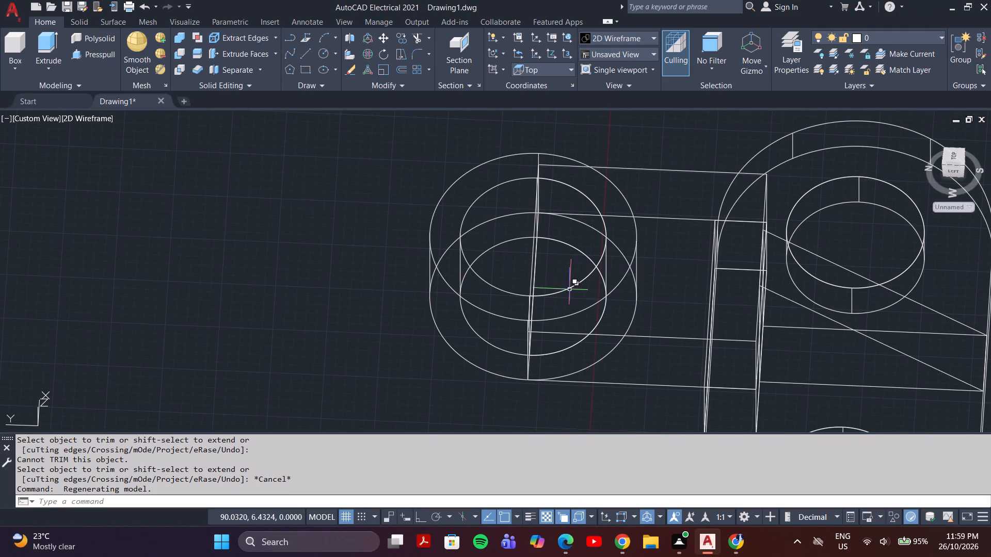
middle_click_drag(567, 289, 580, 321)
middle_click_drag(537, 327, 484, 249, "shift")
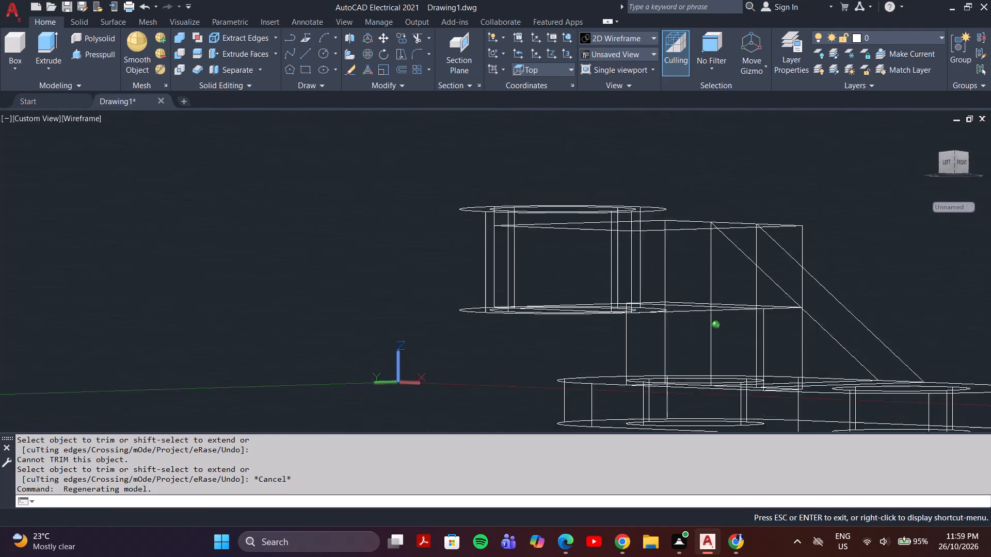
middle_click_drag(484, 249, 592, 329, "shift")
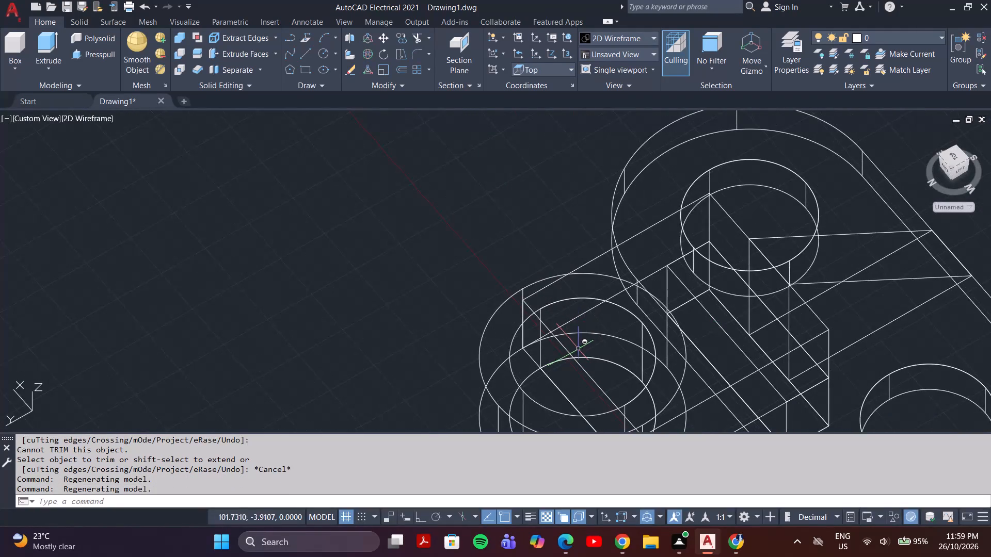
middle_click_drag(583, 347, 615, 310, "shift")
middle_click_drag(547, 348, 317, 315)
middle_click_drag(592, 281, 436, 341, "shift")
middle_click_drag(363, 238, 363, 329)
middle_click_drag(365, 331, 367, 294, "shift")
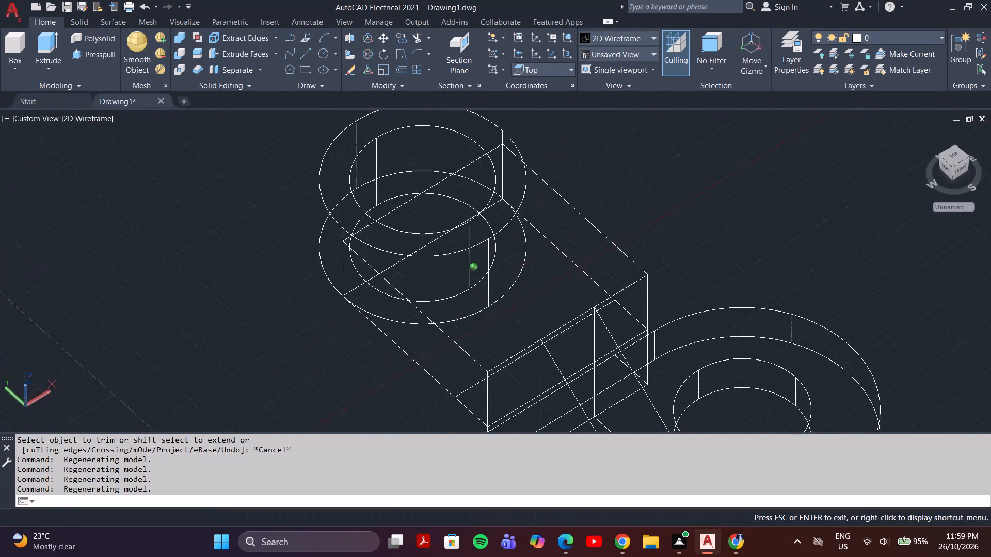
middle_click_drag(367, 294, 370, 284, "shift")
middle_click_drag(393, 284, 429, 329, "shift")
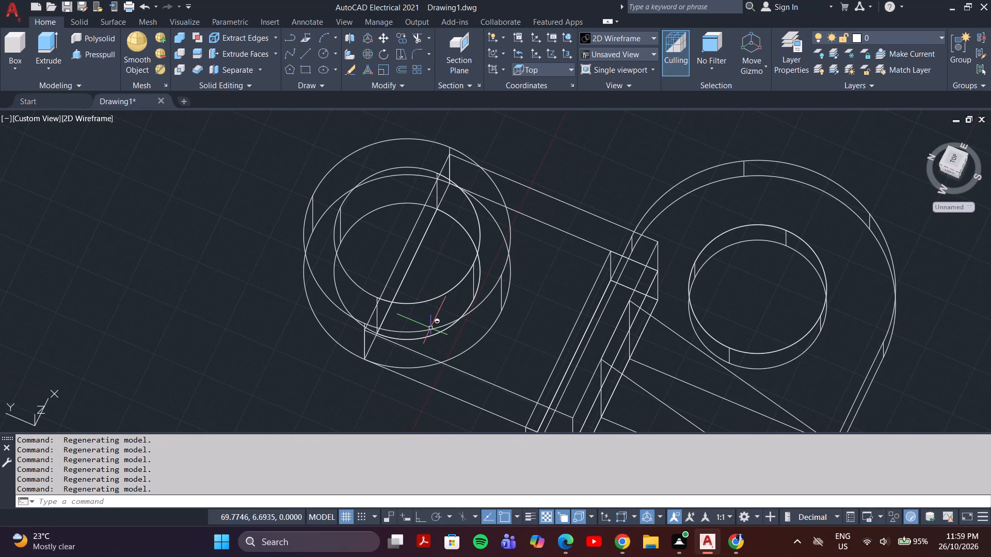
middle_click_drag(438, 282, 517, 261, "shift")
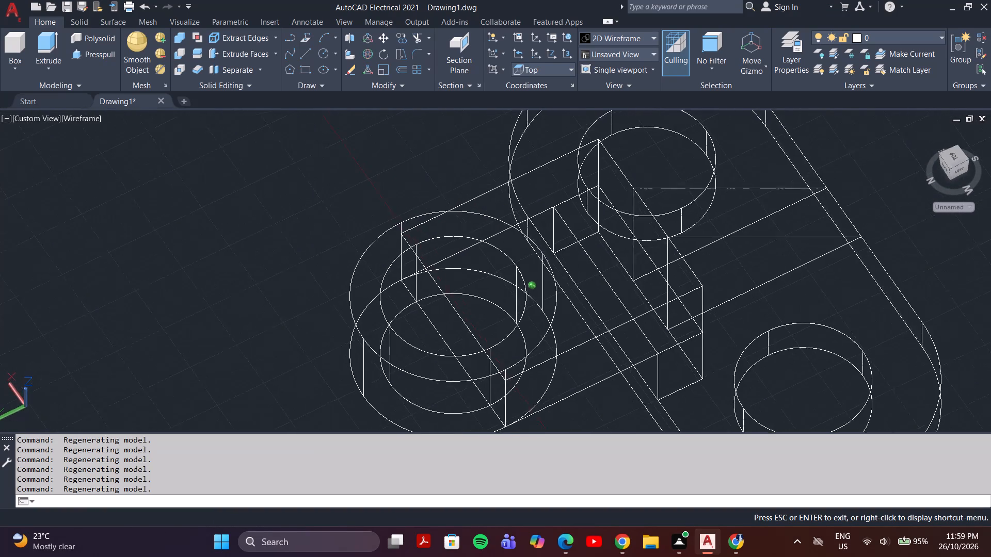
middle_click_drag(517, 261, 487, 274, "shift")
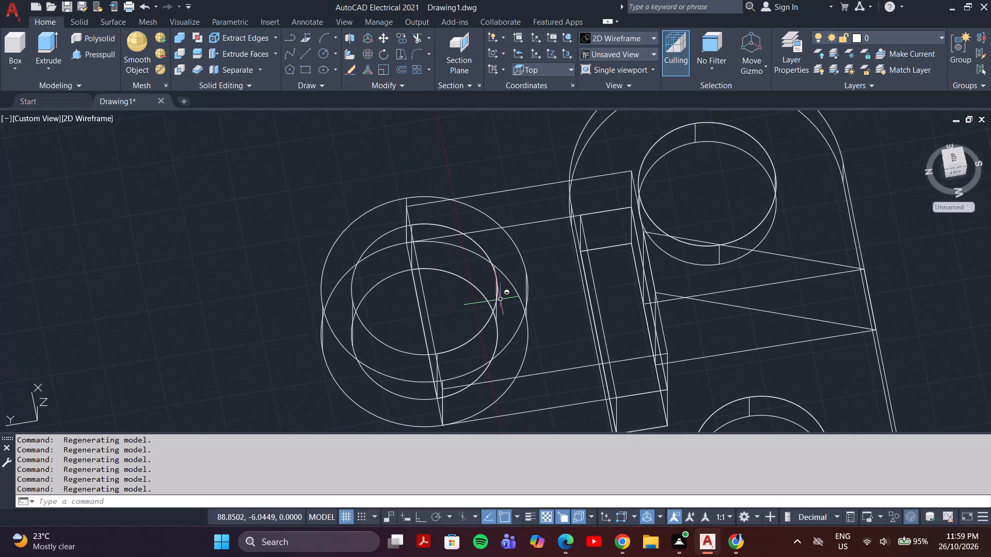
middle_click_drag(623, 324, 519, 316, "shift")
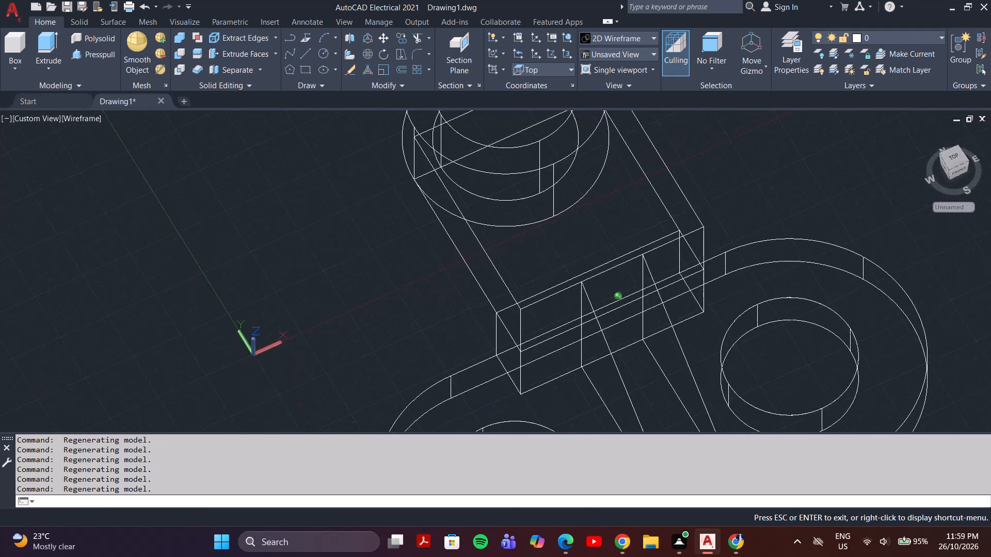
middle_click_drag(519, 316, 520, 292, "shift")
middle_click_drag(532, 188, 474, 344)
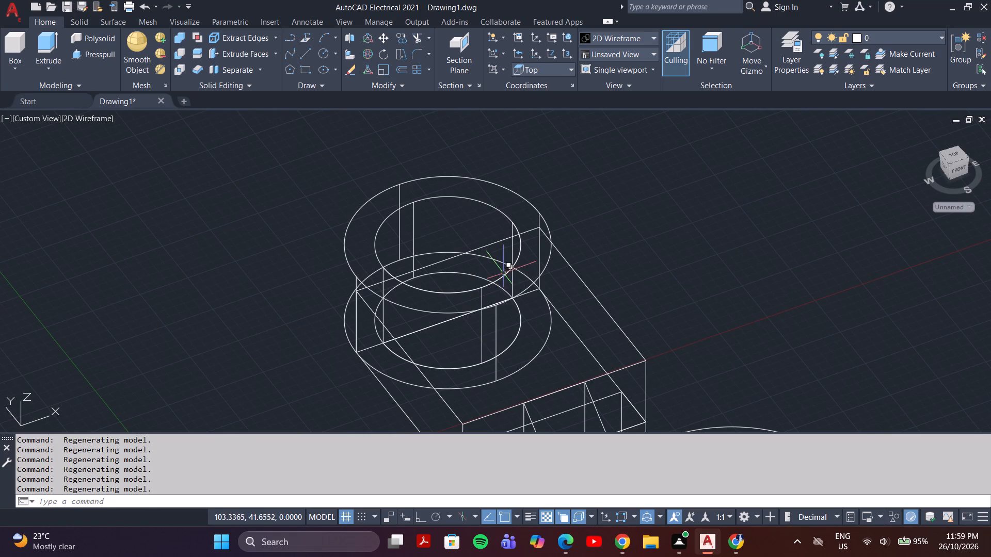
Select the half-circle arc on the hole's upper rim and inspect its extent.
double_click(508, 276)
left_click(506, 275)
left_click(503, 274)
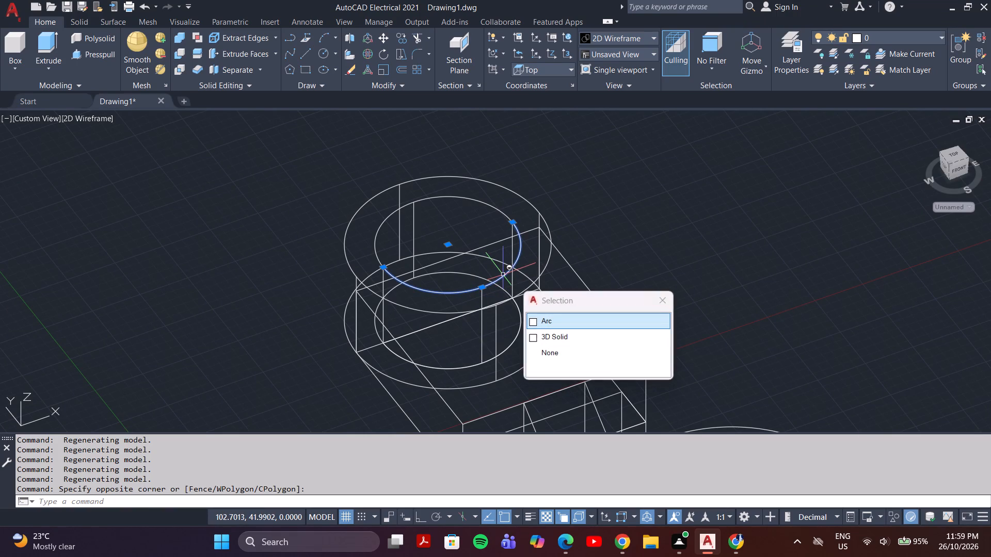
left_click(532, 322)
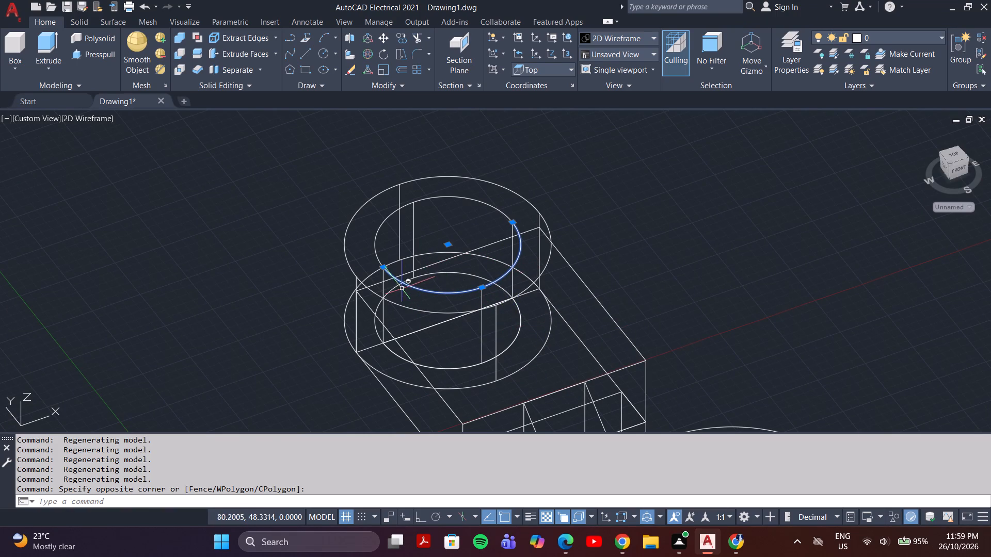
middle_click_drag(325, 319, 364, 342)
middle_click_drag(343, 340, 389, 354, "shift")
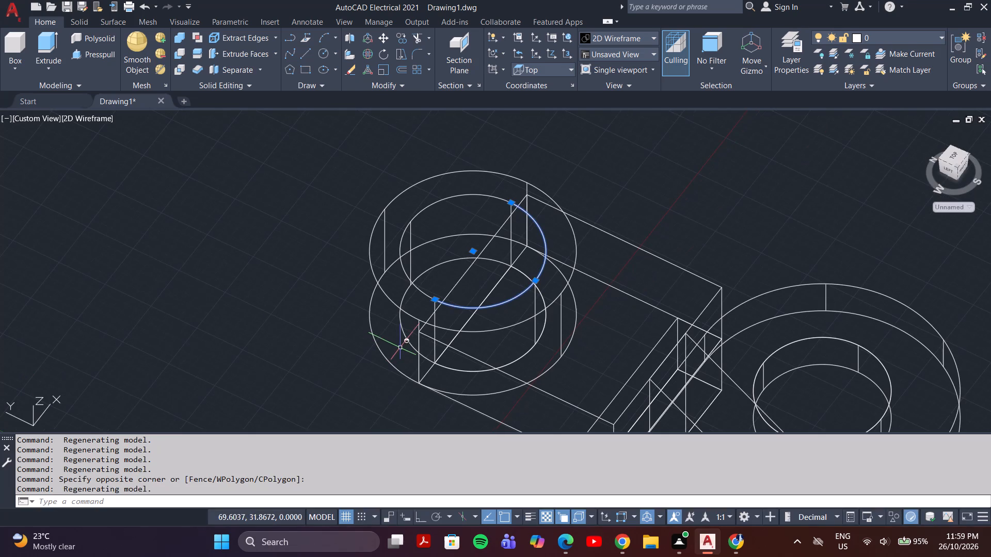
key("Escape")
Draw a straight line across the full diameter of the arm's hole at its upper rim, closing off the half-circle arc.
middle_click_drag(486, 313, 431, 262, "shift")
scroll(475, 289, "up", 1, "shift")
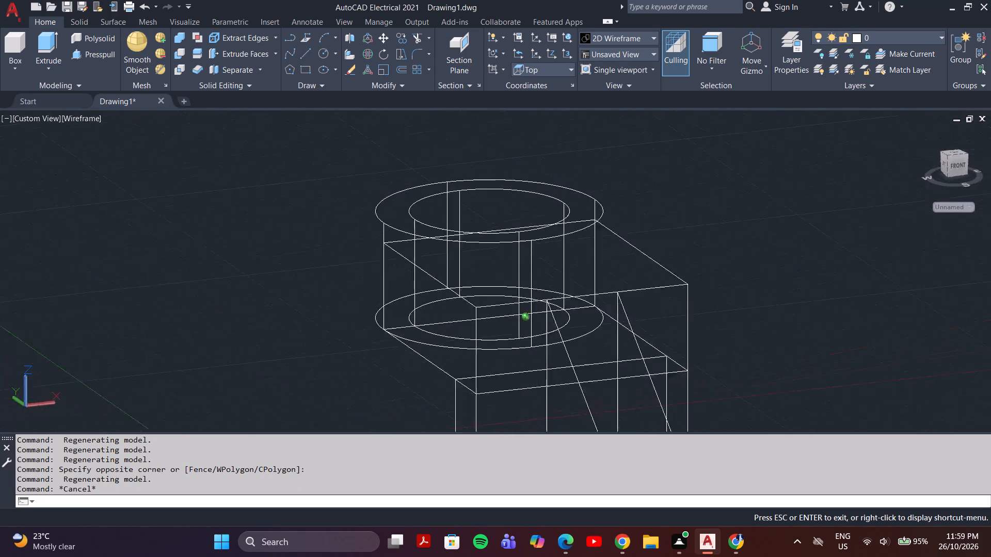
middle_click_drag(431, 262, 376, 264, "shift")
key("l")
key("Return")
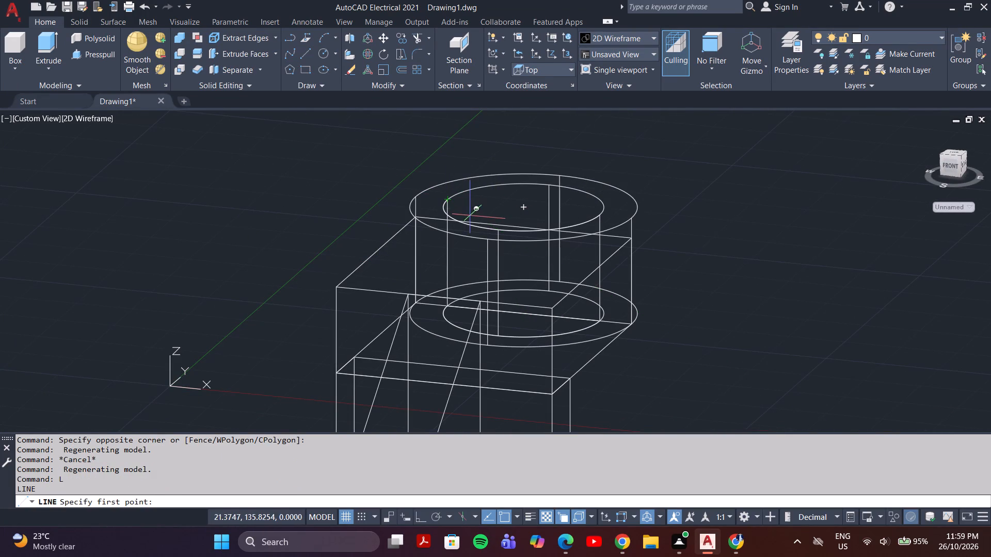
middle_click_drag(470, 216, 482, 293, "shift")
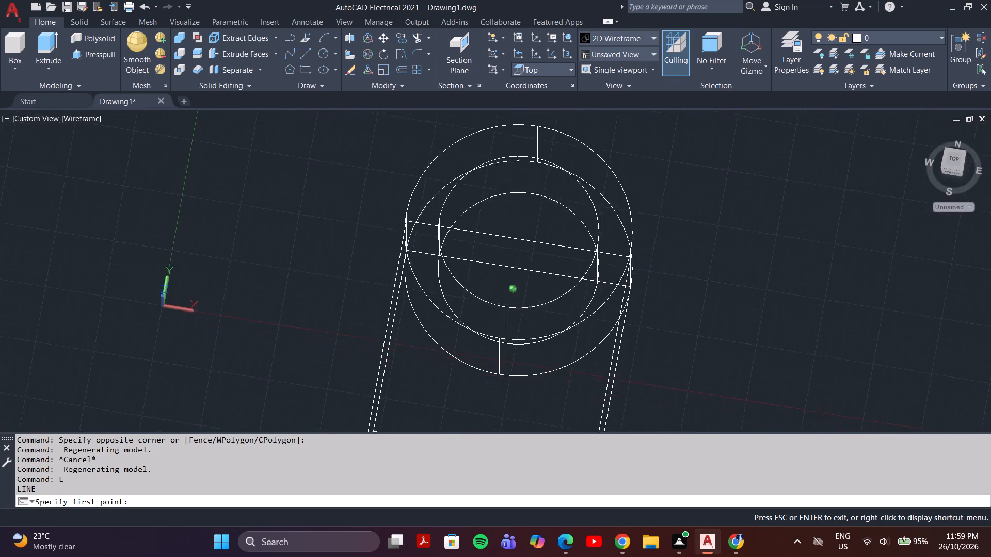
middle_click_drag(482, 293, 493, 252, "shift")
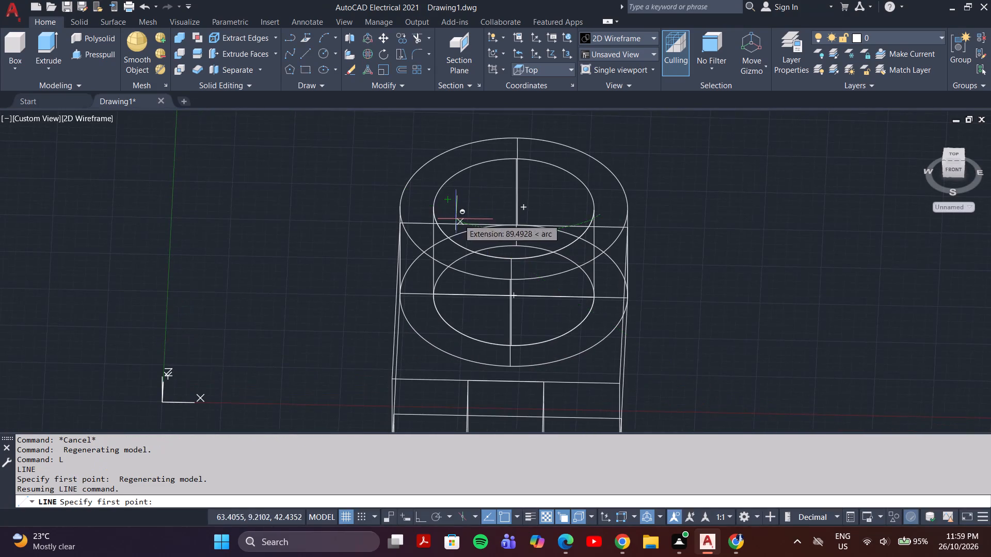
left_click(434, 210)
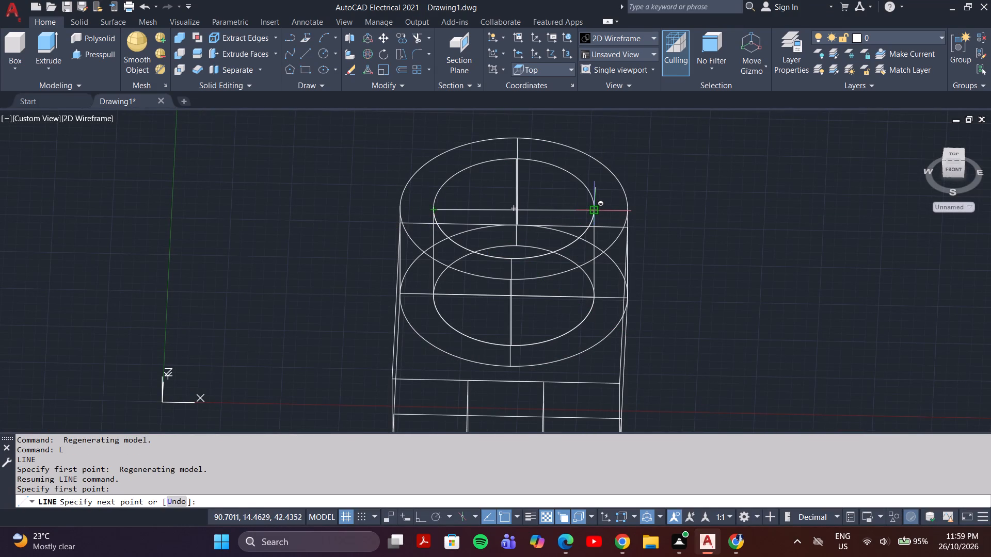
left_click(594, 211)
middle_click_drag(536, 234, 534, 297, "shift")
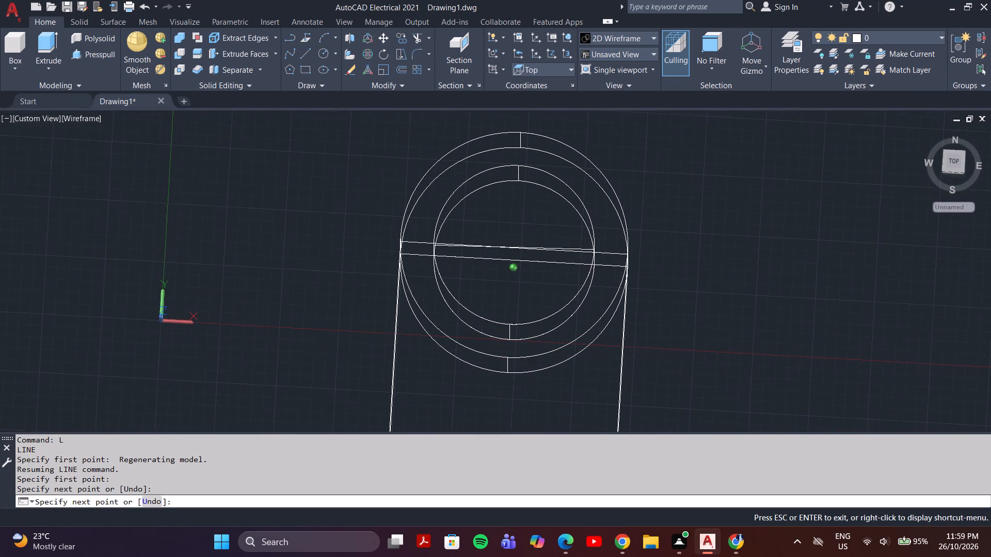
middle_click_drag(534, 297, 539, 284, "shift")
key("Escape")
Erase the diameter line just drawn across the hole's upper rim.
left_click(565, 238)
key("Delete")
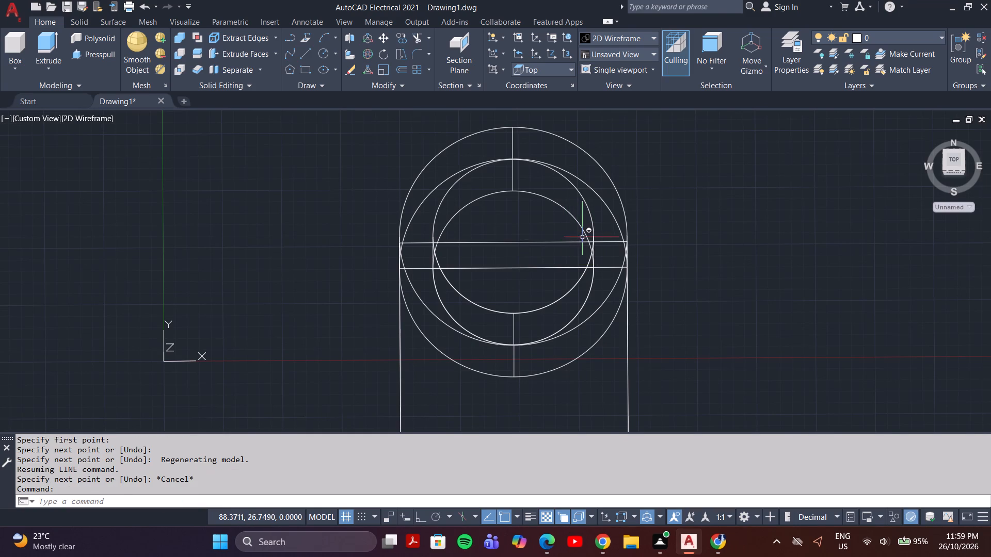
Examine the wireframe from the sides, back and above, focusing on the arm's hole and the block edges crossing it.
middle_click_drag(513, 297, 686, 291, "shift")
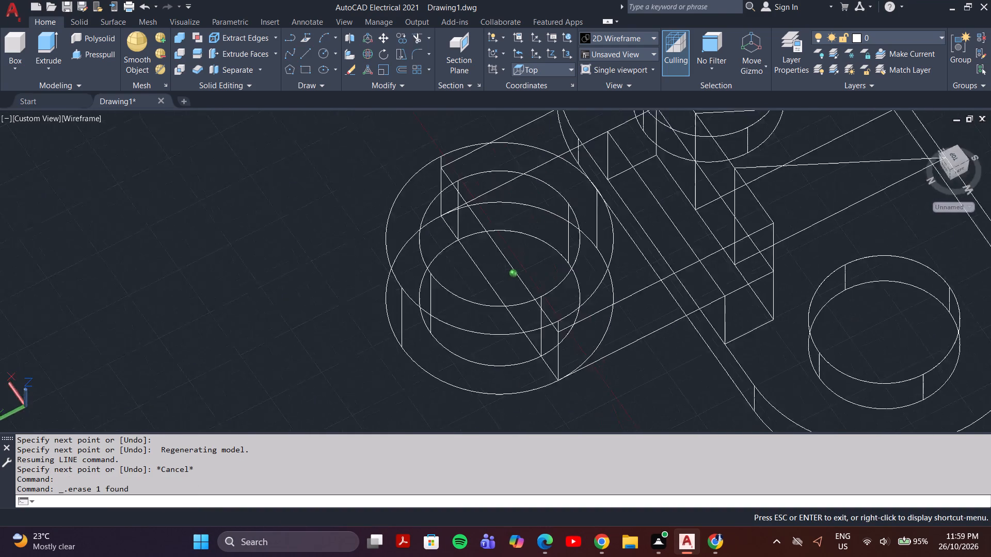
middle_click_drag(686, 291, 750, 272, "shift")
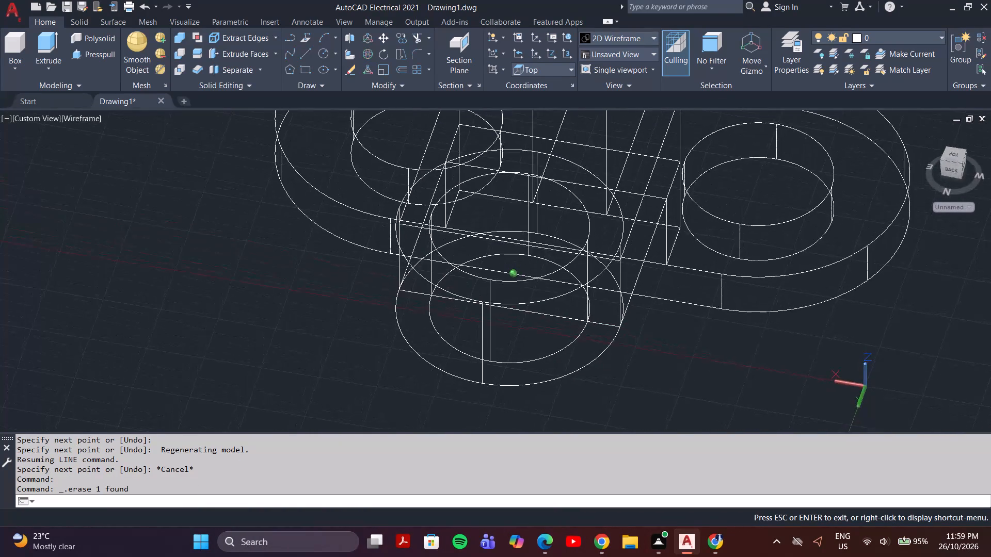
middle_click_drag(750, 272, 721, 250, "shift")
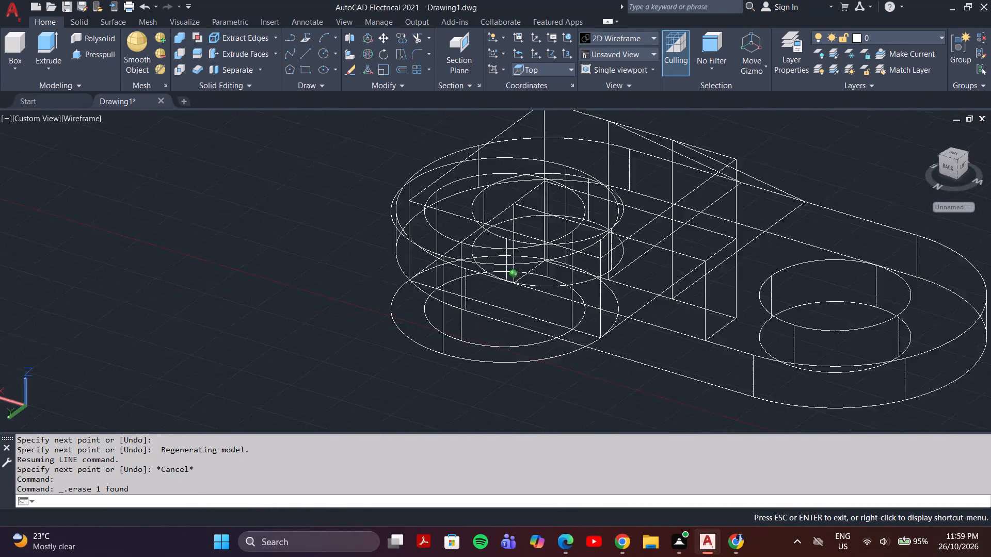
middle_click_drag(721, 250, 594, 229, "shift")
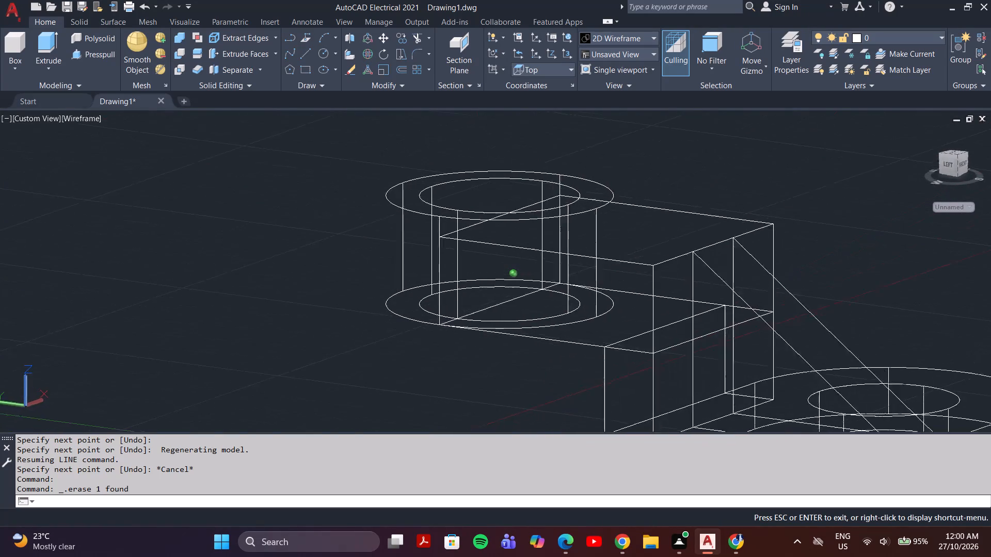
middle_click_drag(594, 229, 708, 247, "shift")
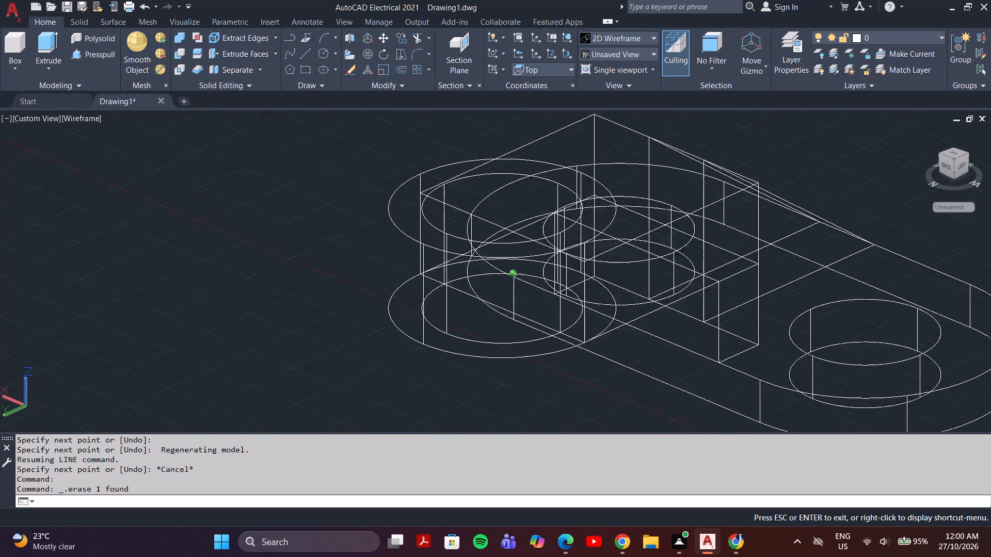
middle_click_drag(708, 247, 583, 210, "shift")
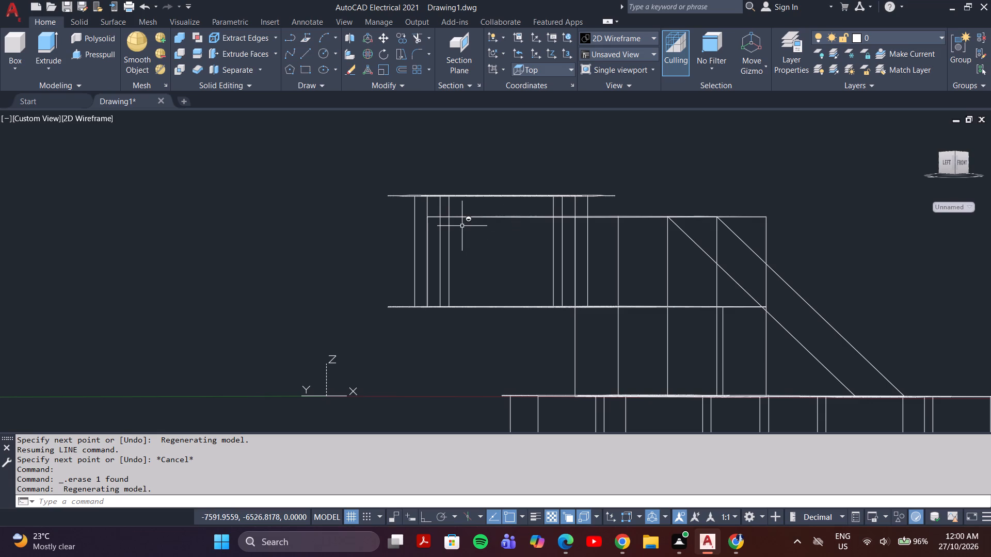
middle_click_drag(559, 231, 578, 284, "shift")
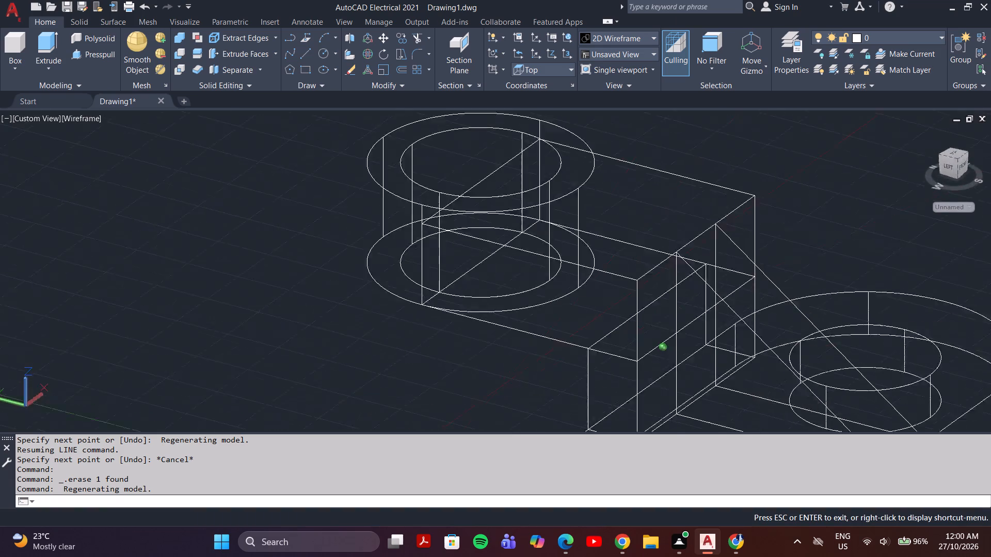
middle_click_drag(578, 284, 702, 306, "shift")
middle_click_drag(631, 377, 622, 321)
scroll(631, 377, "up", 1)
middle_click_drag(565, 349, 599, 341, "shift")
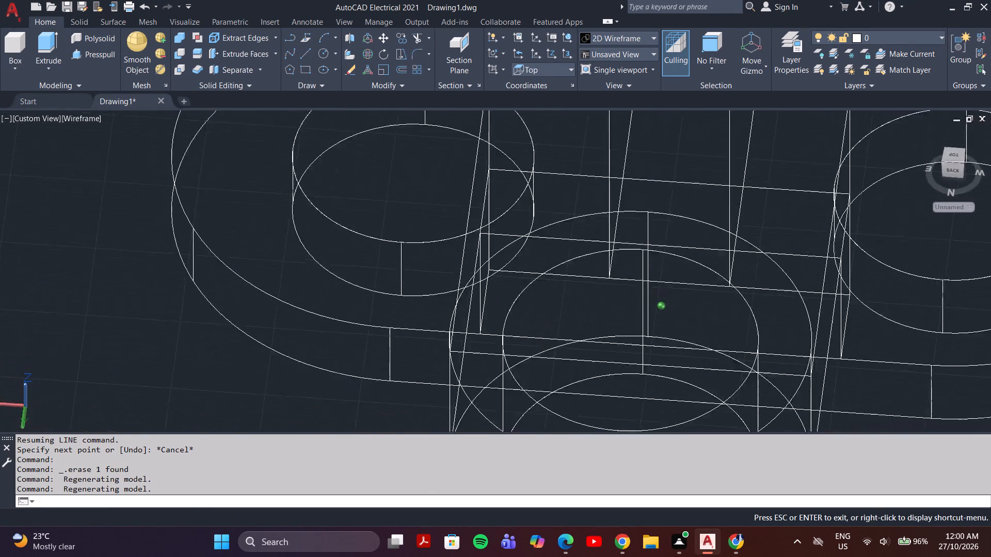
middle_click_drag(599, 341, 446, 291, "shift")
scroll(440, 294, "down", 2)
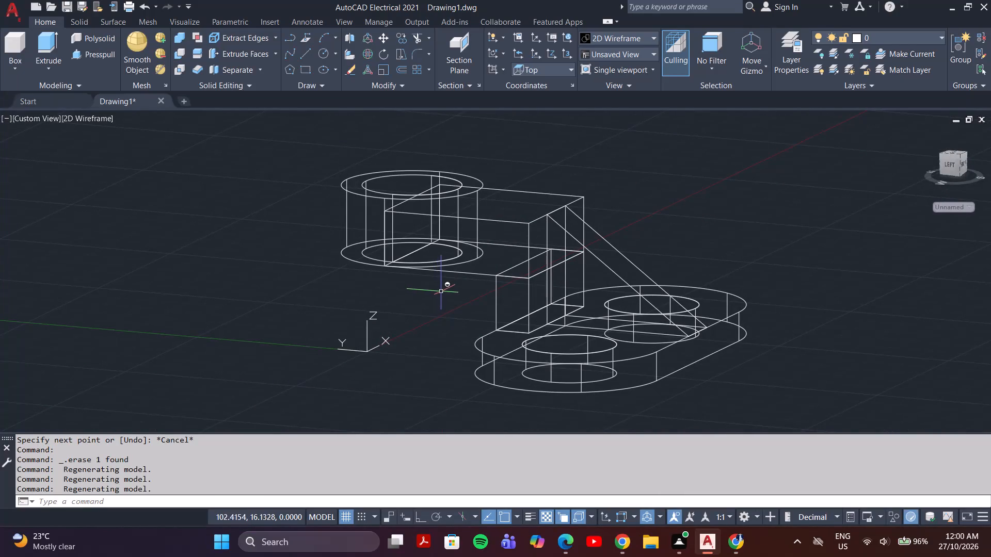
middle_click_drag(441, 291, 406, 357)
middle_click_drag(412, 283, 412, 283, "shift")
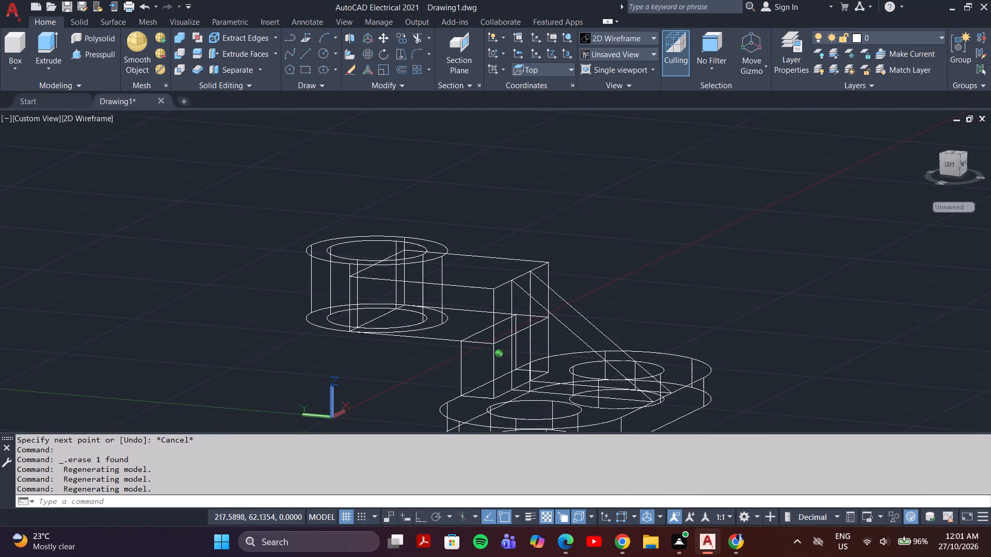
middle_click_drag(412, 283, 368, 324, "shift")
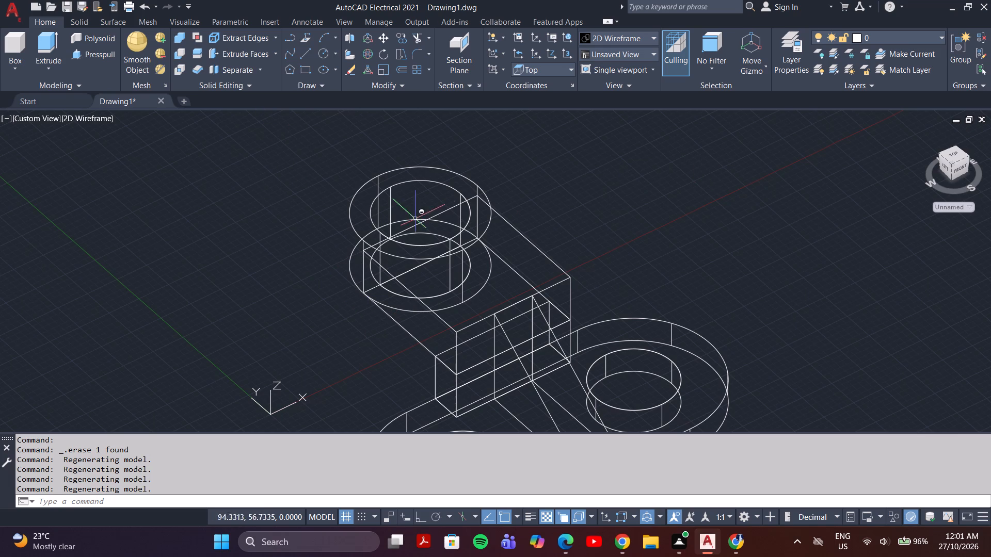
middle_click_drag(264, 225, 285, 266)
middle_click_drag(285, 266, 338, 313, "shift")
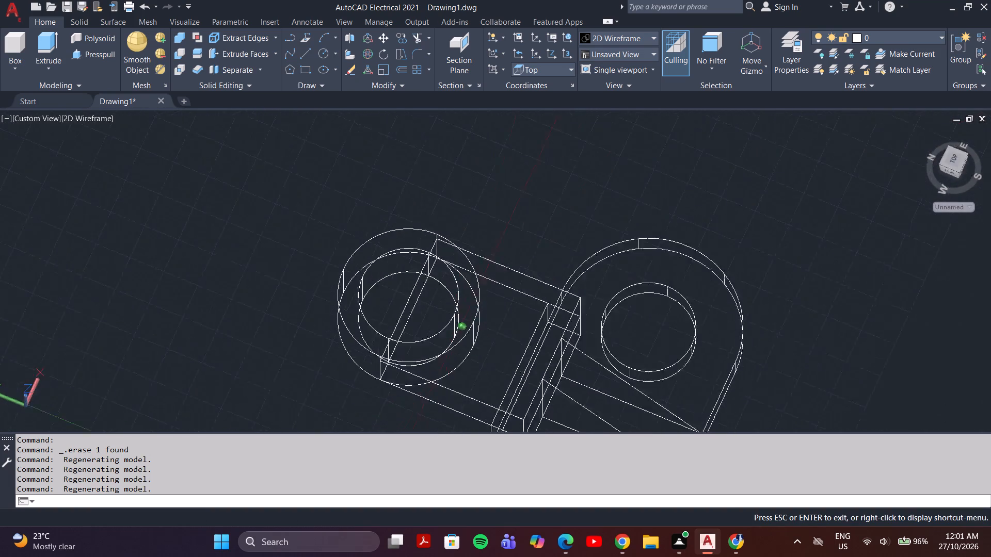
middle_click_drag(338, 313, 212, 275, "shift")
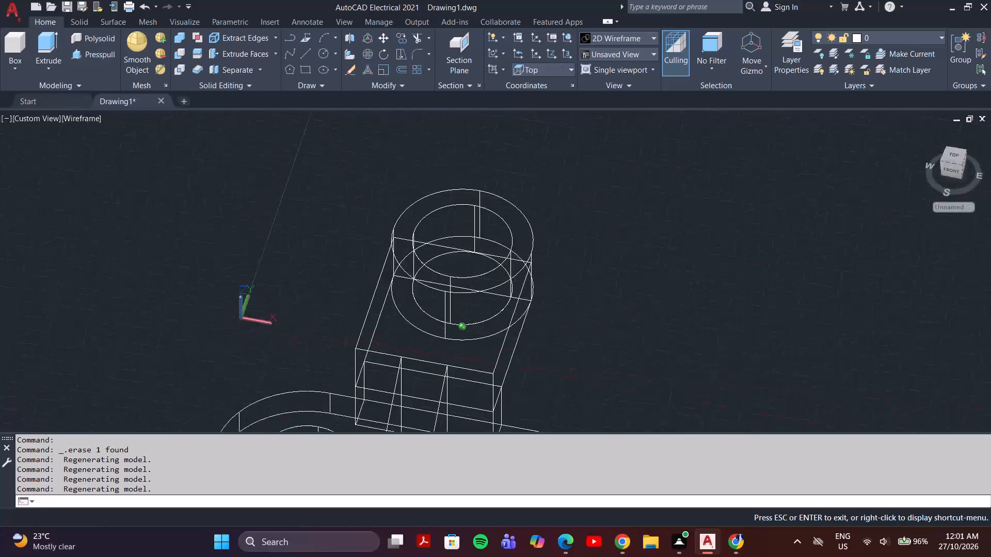
middle_click_drag(212, 275, 416, 236, "shift")
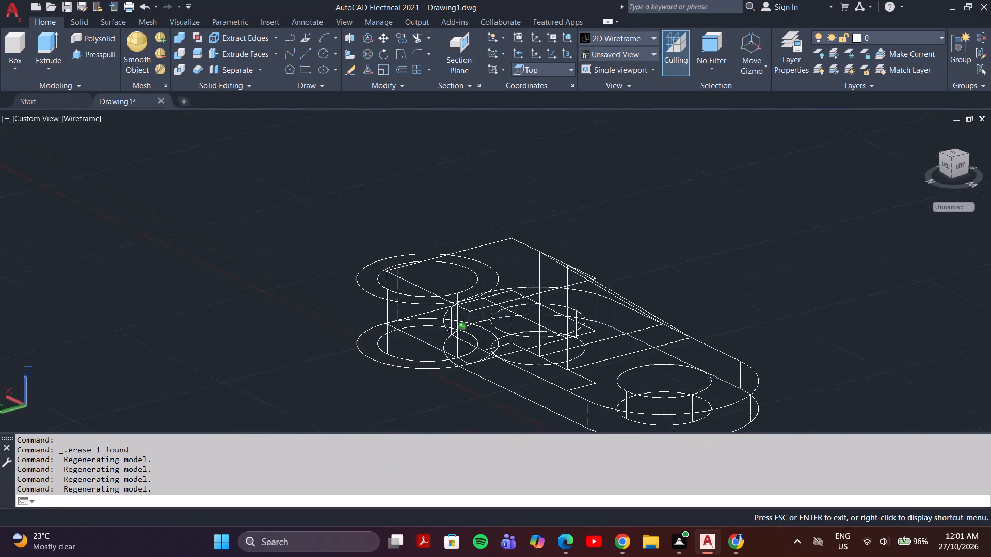
middle_click_drag(416, 236, 424, 232, "shift")
scroll(437, 230, "up", 1)
scroll(442, 232, "down", 3)
scroll(456, 250, "up", 3)
middle_click_drag(650, 289, 560, 303, "shift")
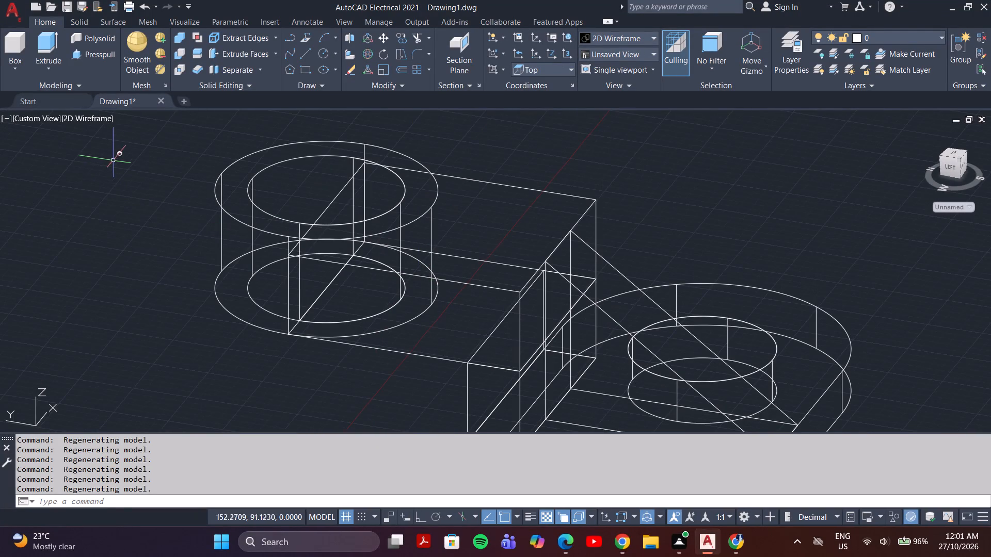
Show the model in the Conceptual visual style to examine the inside of the arm's hole, and return to 2D Wireframe.
key("Escape")
left_click(93, 118)
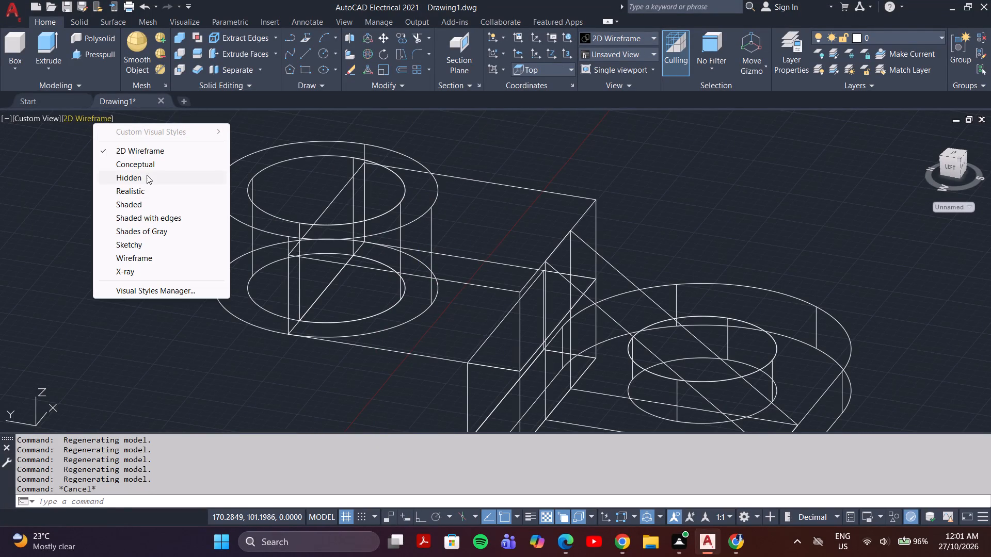
left_click(146, 163)
middle_click_drag(303, 230, 233, 293, "shift")
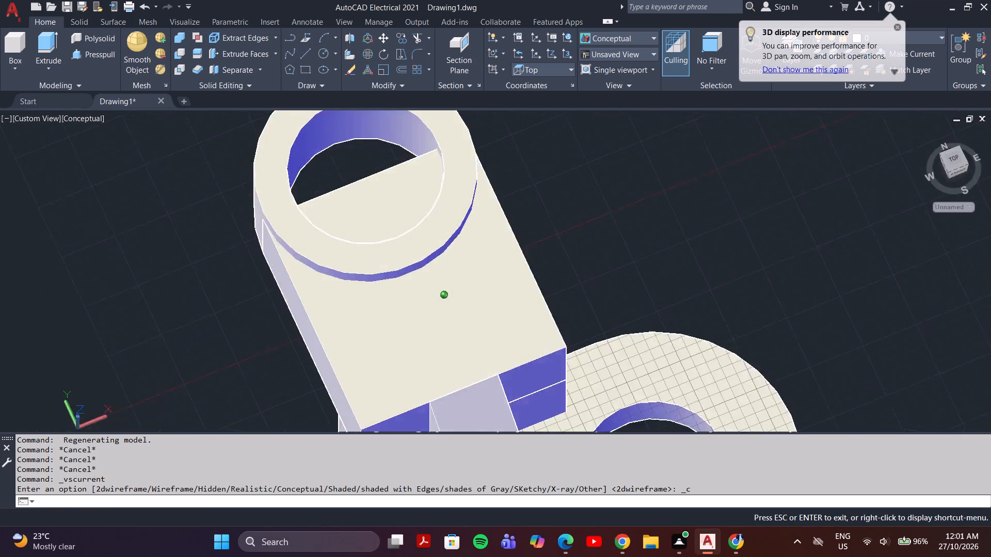
middle_click_drag(233, 293, 355, 266, "shift")
key("Escape")
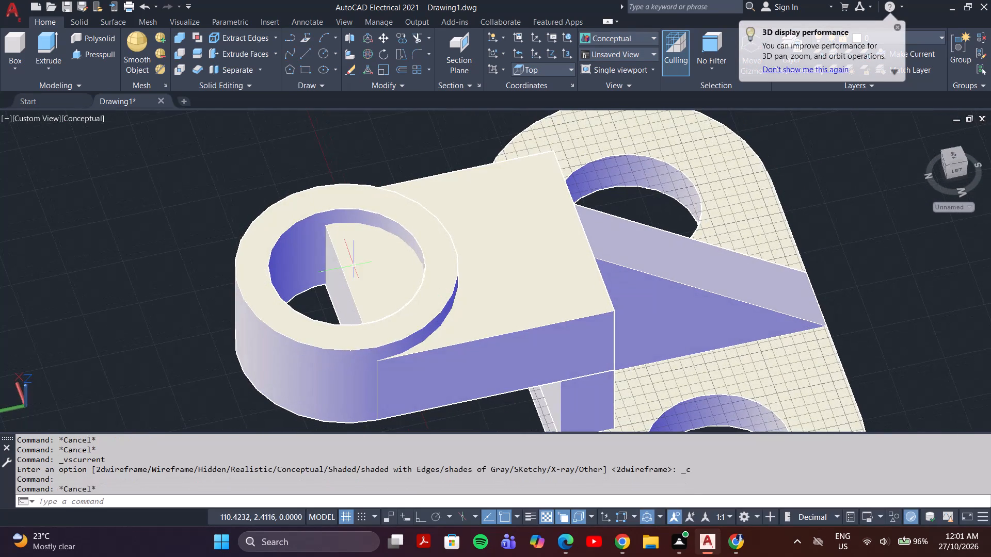
left_click(86, 121)
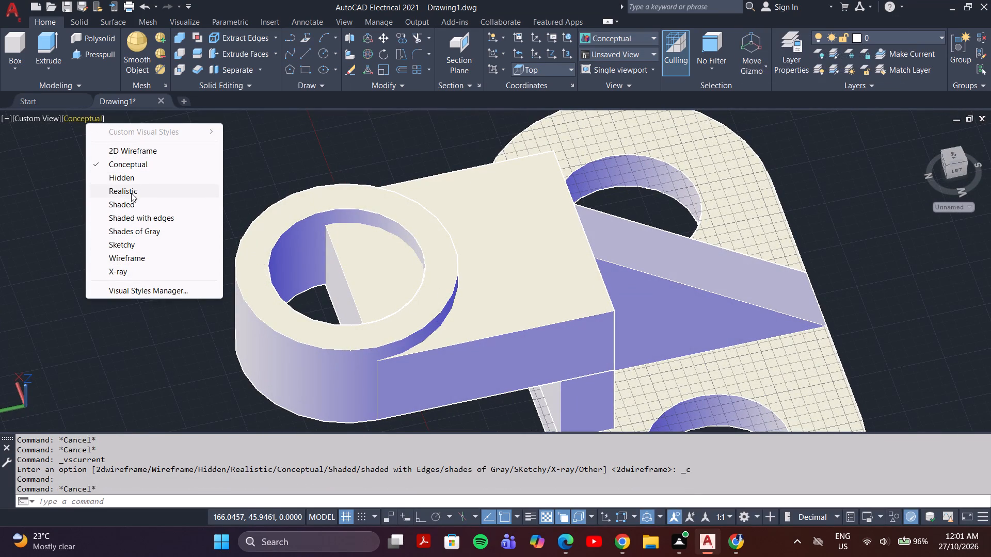
left_click(143, 150)
Examine the wireframe of the arm's hole and the block edges crossing it from several angles.
middle_click_drag(323, 257, 309, 263, "shift")
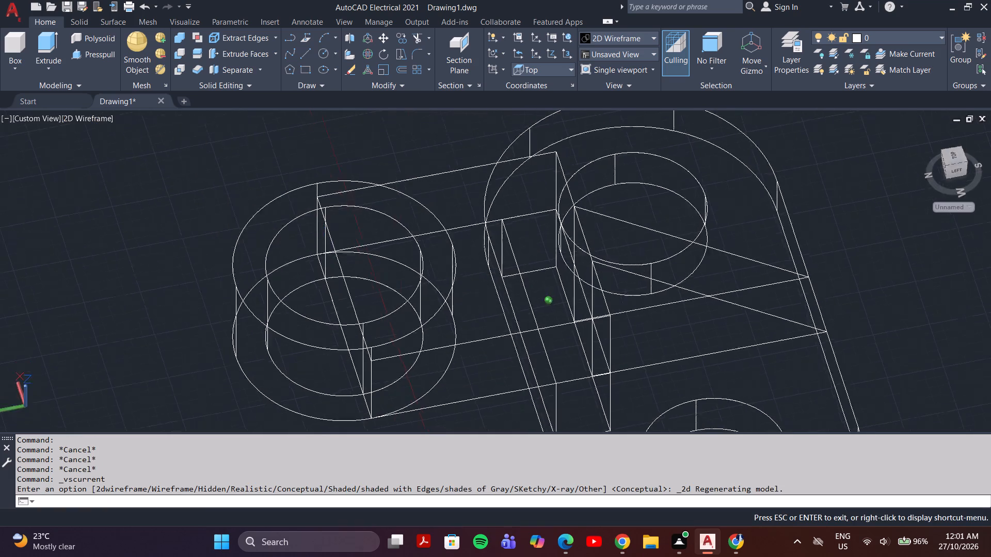
middle_click_drag(309, 263, 241, 243, "shift")
middle_click_drag(267, 231, 150, 381)
middle_click_drag(282, 290, 282, 294, "shift")
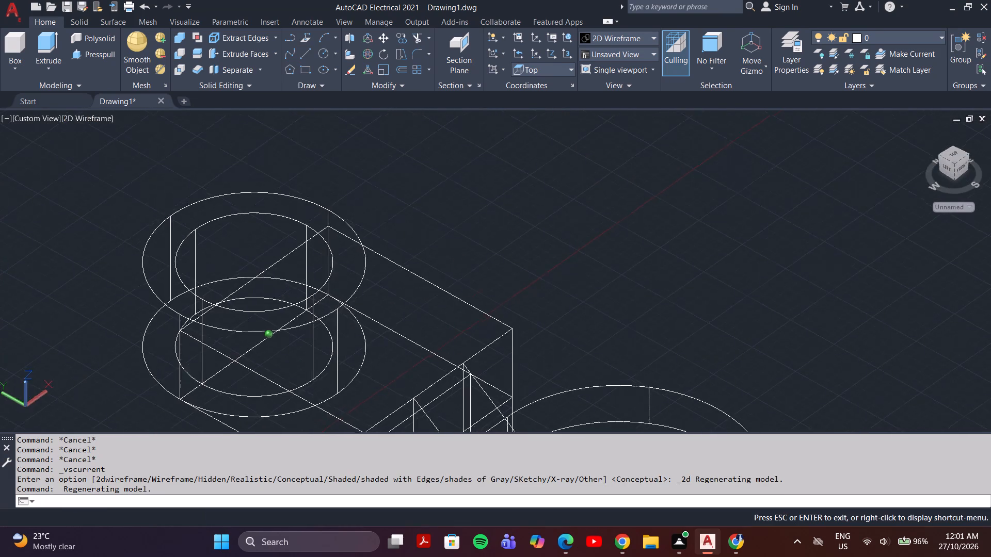
middle_click_drag(282, 294, 322, 333, "shift")
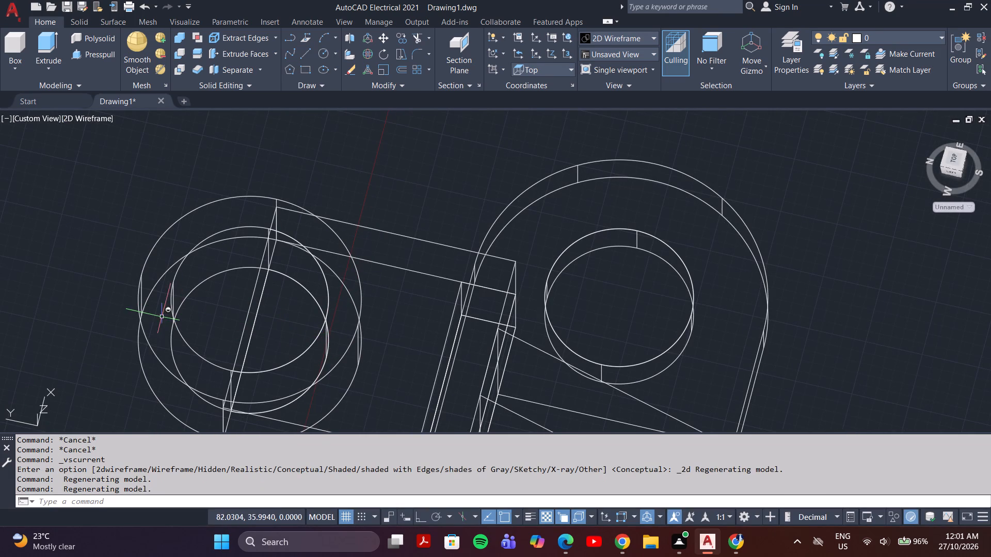
middle_click_drag(296, 329, 374, 304, "shift")
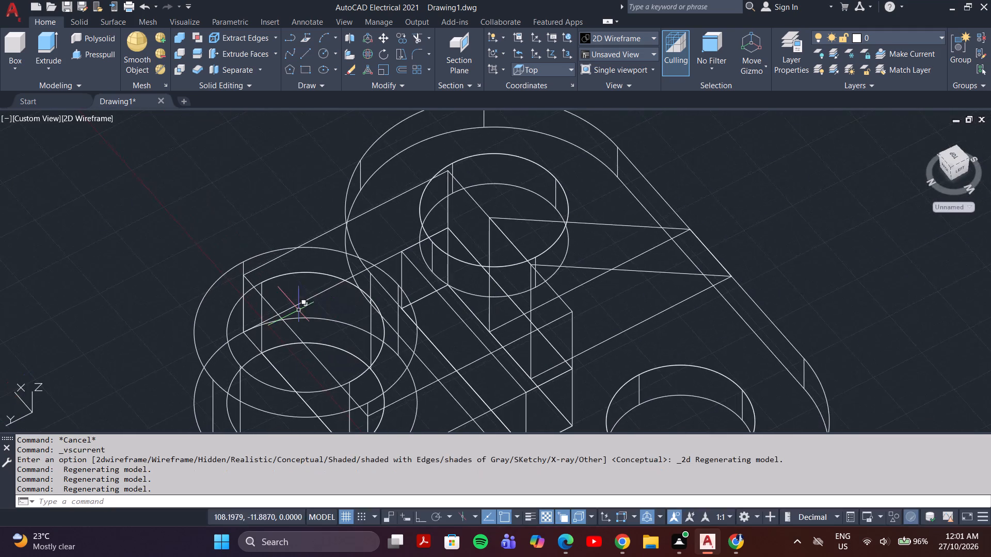
middle_click_drag(344, 317, 261, 318, "shift")
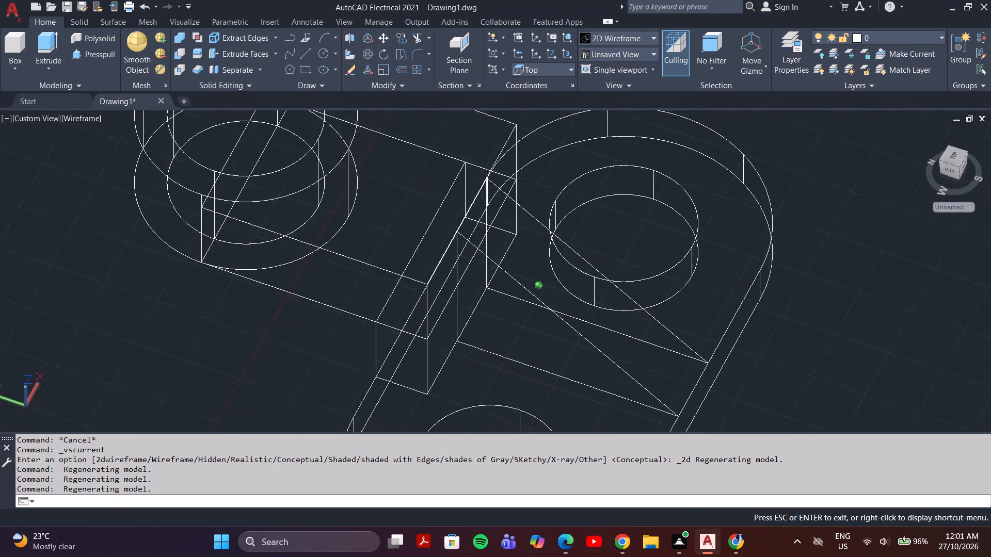
middle_click_drag(261, 318, 258, 312, "shift")
middle_click_drag(301, 250, 214, 398)
Select the half-circle arc on the upper rim of the arm's hole and inspect its endpoints up close.
left_click(222, 285)
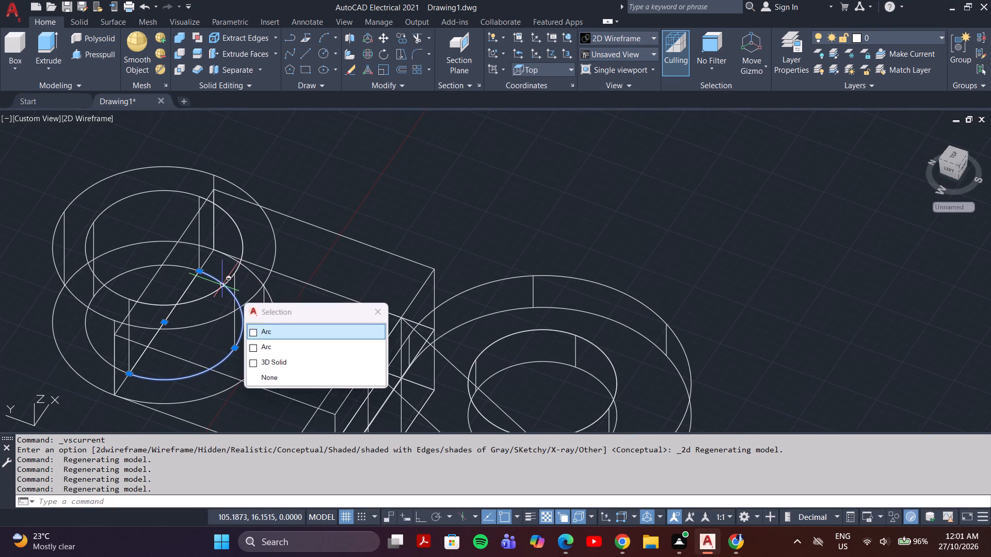
key("Escape")
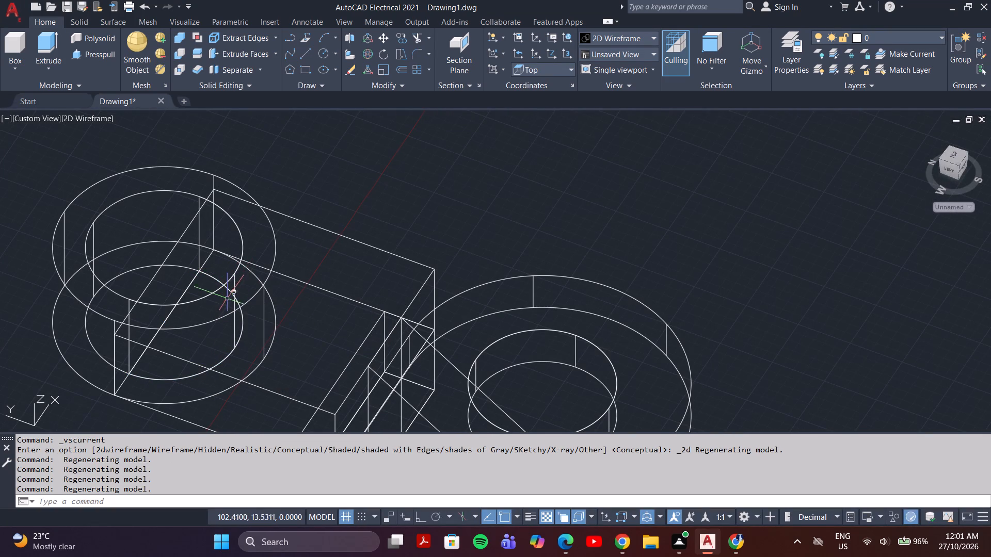
scroll(226, 305, "up", 1, "shift")
middle_click_drag(226, 305, 184, 326, "shift")
left_click(235, 294)
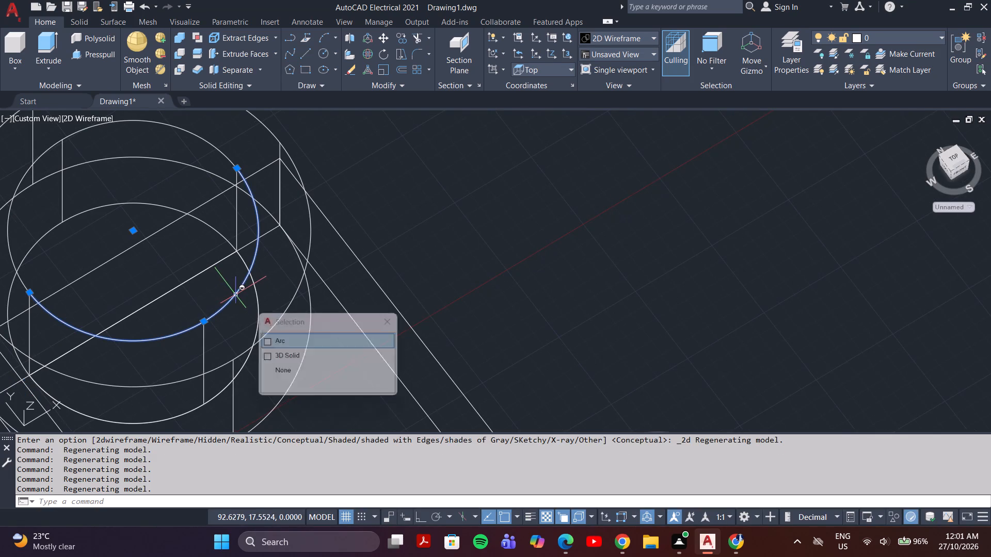
left_click(266, 343)
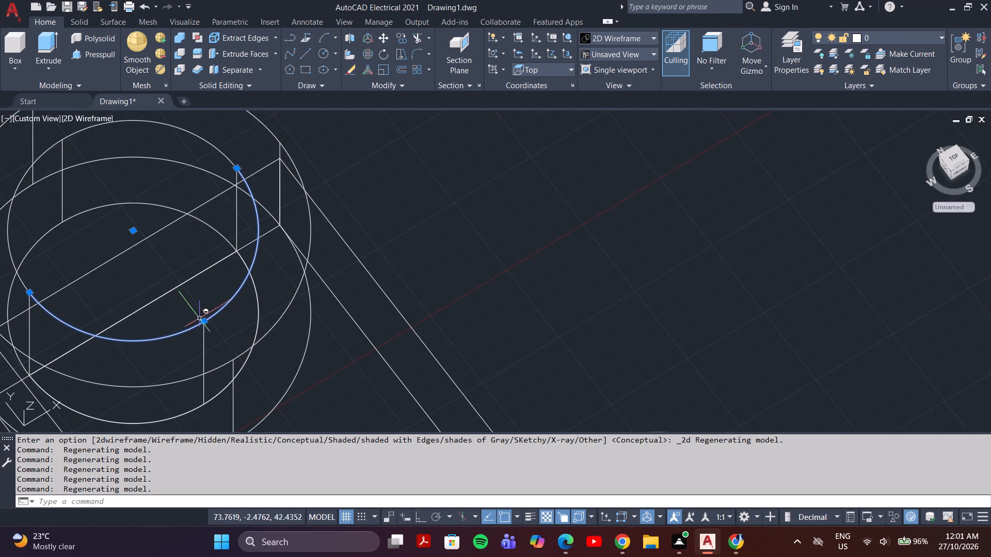
middle_click_drag(192, 311, 187, 278)
middle_click_drag(161, 270, 212, 233, "shift")
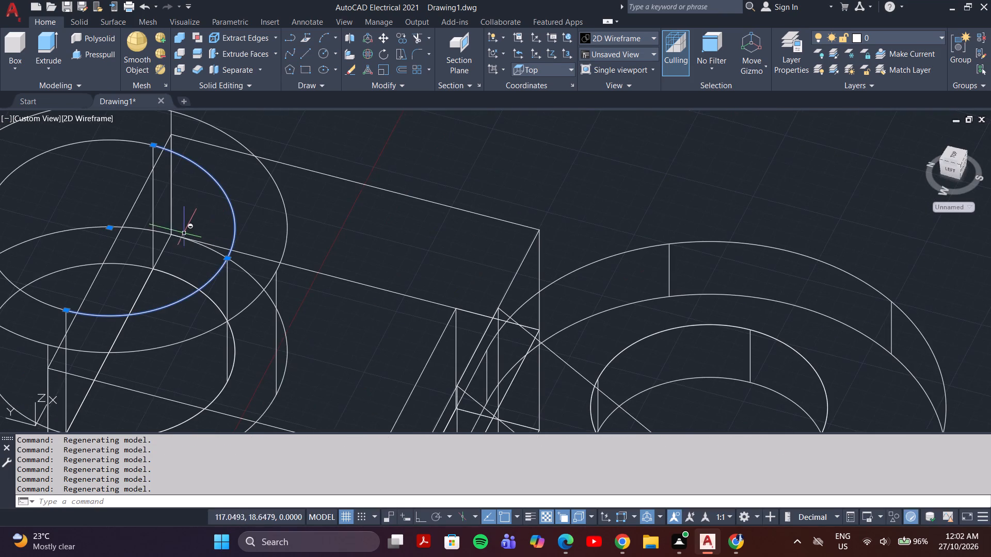
middle_click_drag(174, 233, 213, 243)
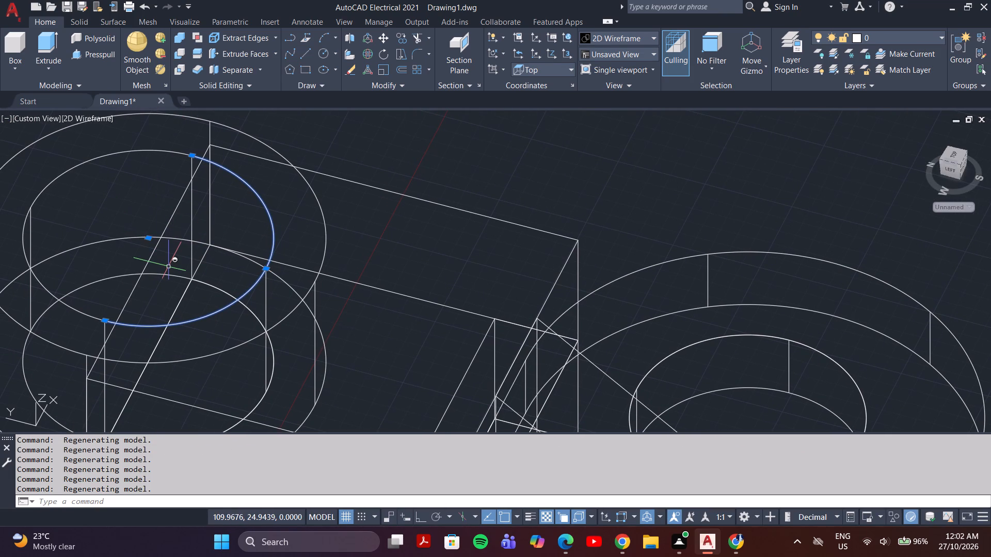
middle_click_drag(168, 267, 195, 272)
middle_click_drag(185, 274, 205, 276, "shift")
middle_click_drag(186, 275, 225, 283, "shift")
scroll(137, 199, "up", 1)
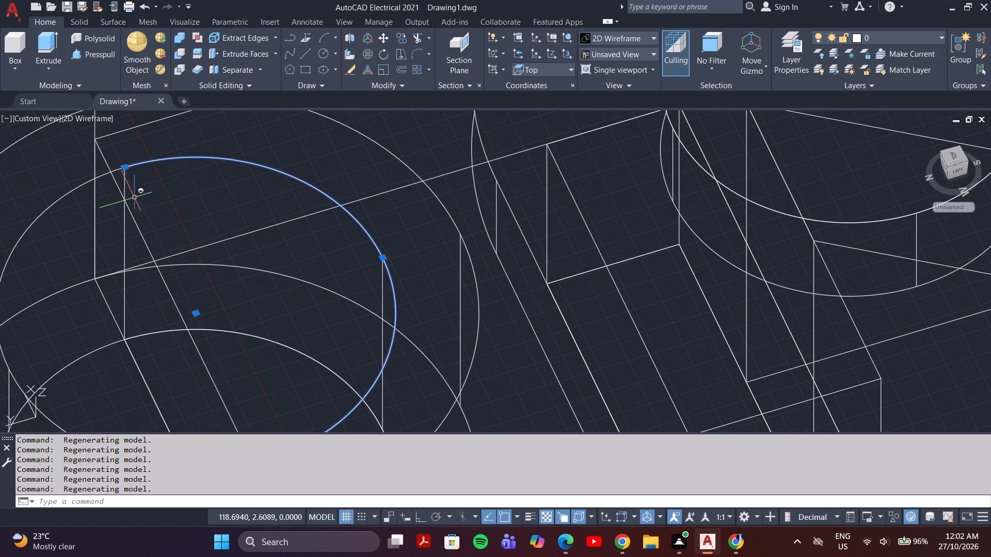
scroll(122, 182, "up", 2)
scroll(118, 160, "down", 1)
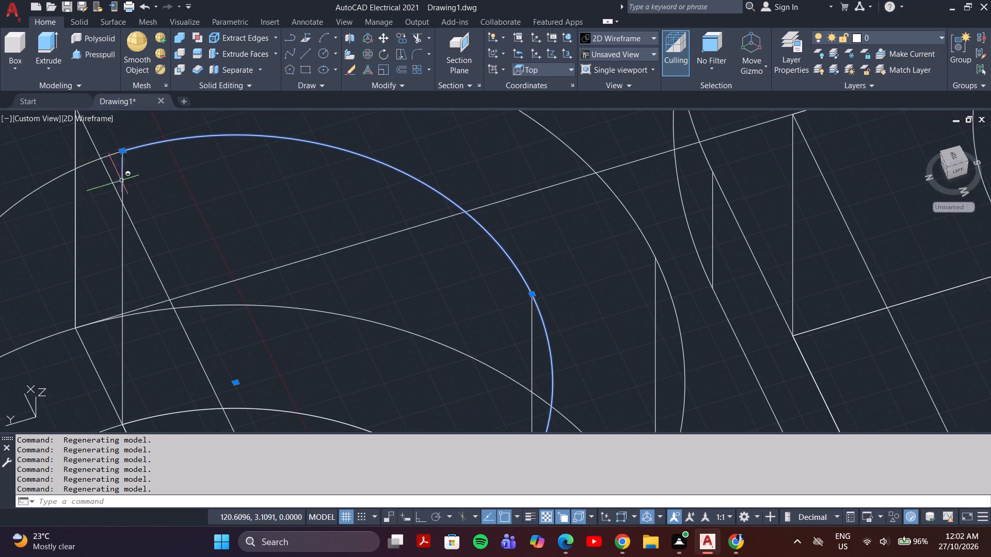
scroll(123, 193, "down", 2)
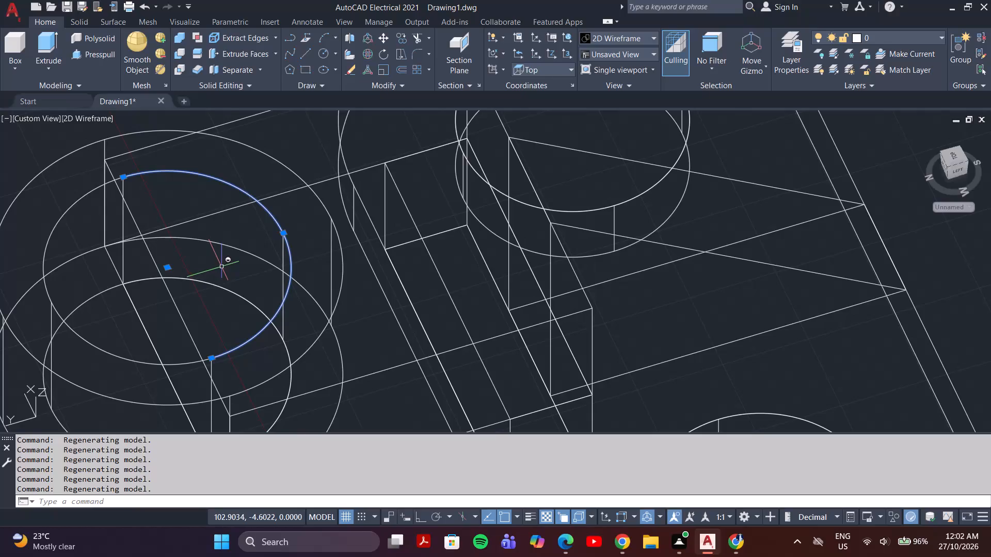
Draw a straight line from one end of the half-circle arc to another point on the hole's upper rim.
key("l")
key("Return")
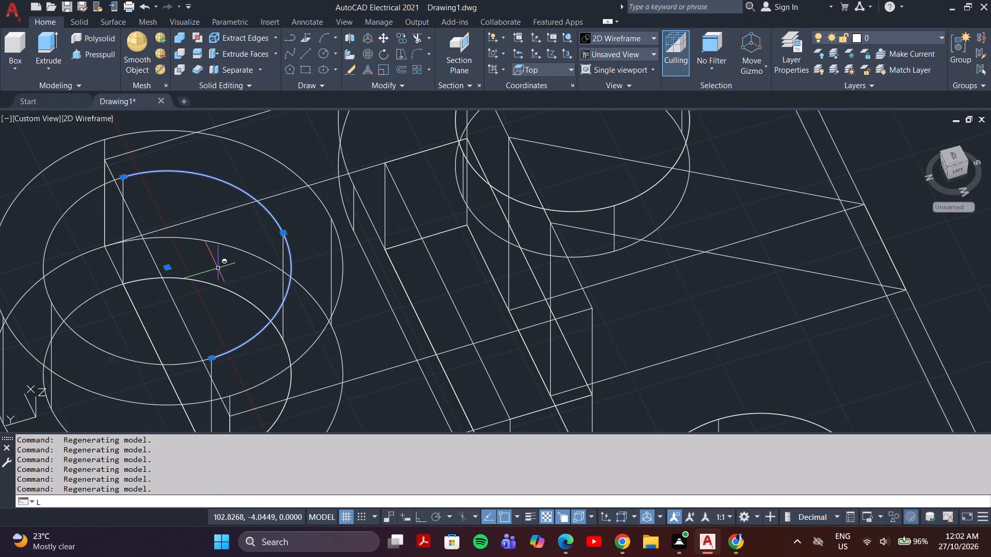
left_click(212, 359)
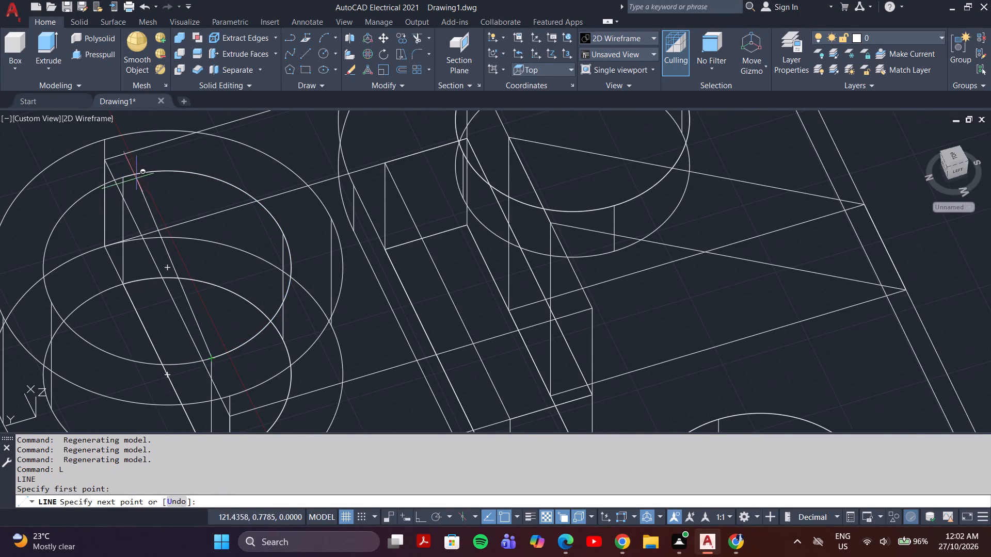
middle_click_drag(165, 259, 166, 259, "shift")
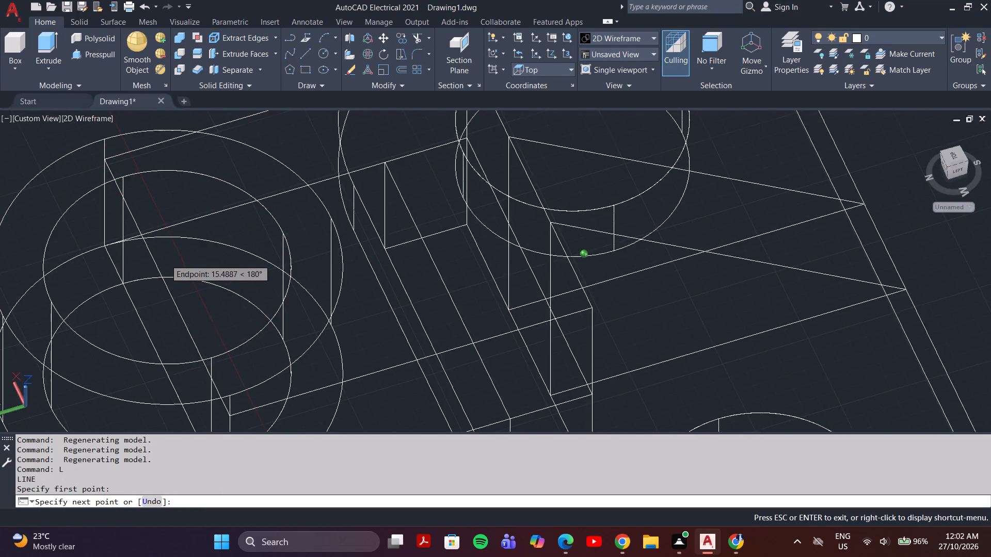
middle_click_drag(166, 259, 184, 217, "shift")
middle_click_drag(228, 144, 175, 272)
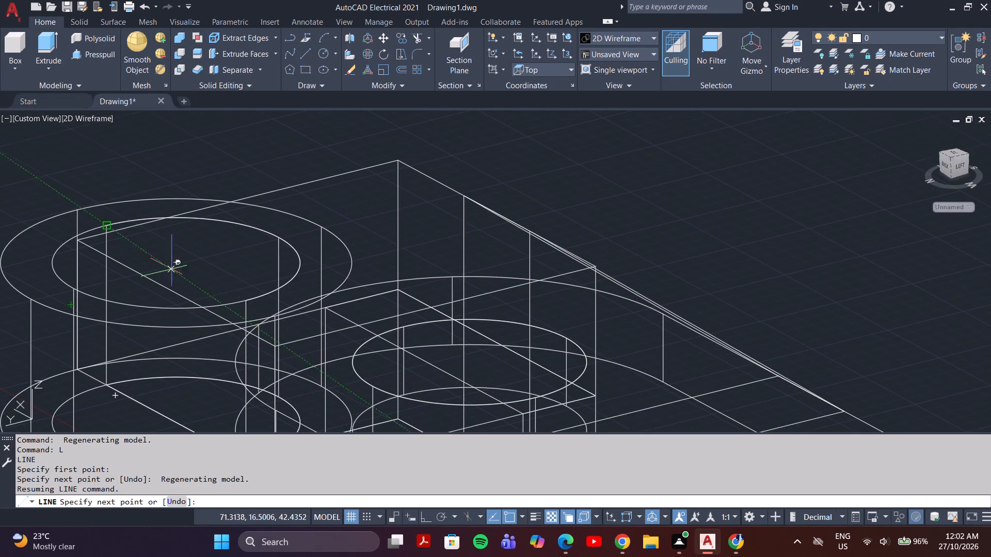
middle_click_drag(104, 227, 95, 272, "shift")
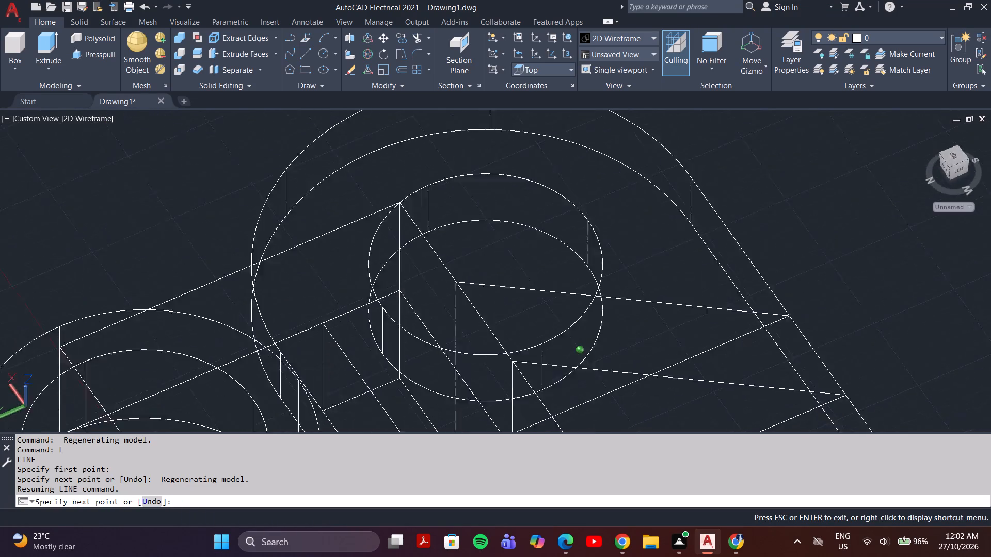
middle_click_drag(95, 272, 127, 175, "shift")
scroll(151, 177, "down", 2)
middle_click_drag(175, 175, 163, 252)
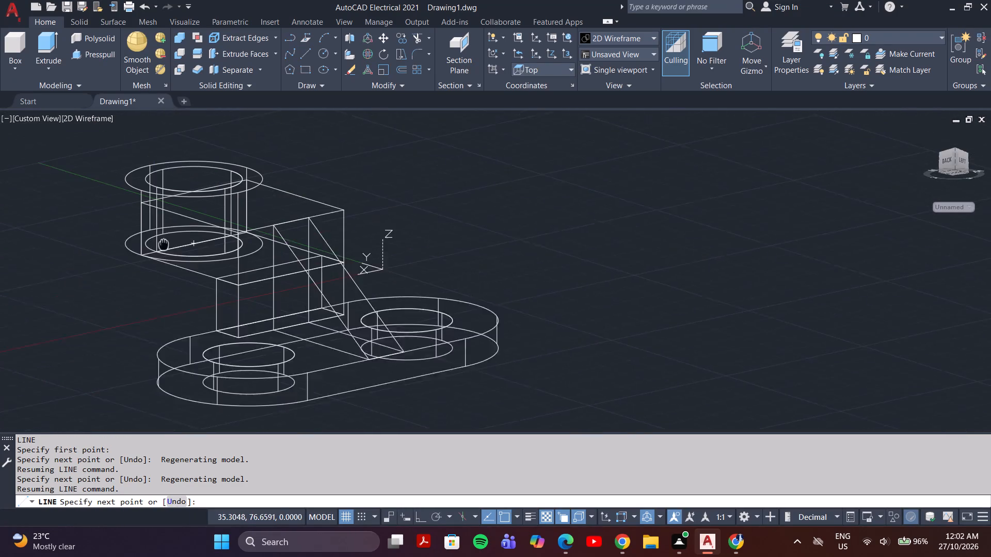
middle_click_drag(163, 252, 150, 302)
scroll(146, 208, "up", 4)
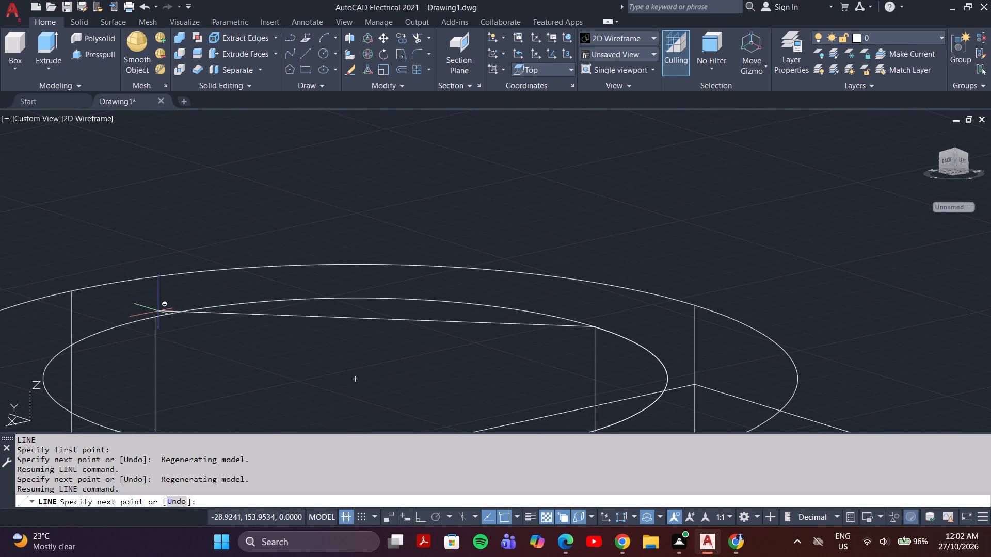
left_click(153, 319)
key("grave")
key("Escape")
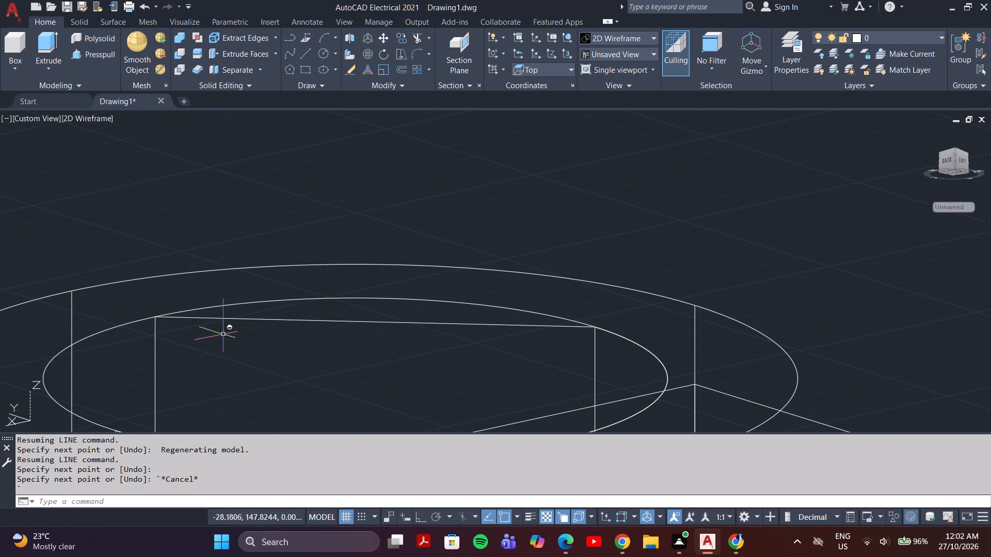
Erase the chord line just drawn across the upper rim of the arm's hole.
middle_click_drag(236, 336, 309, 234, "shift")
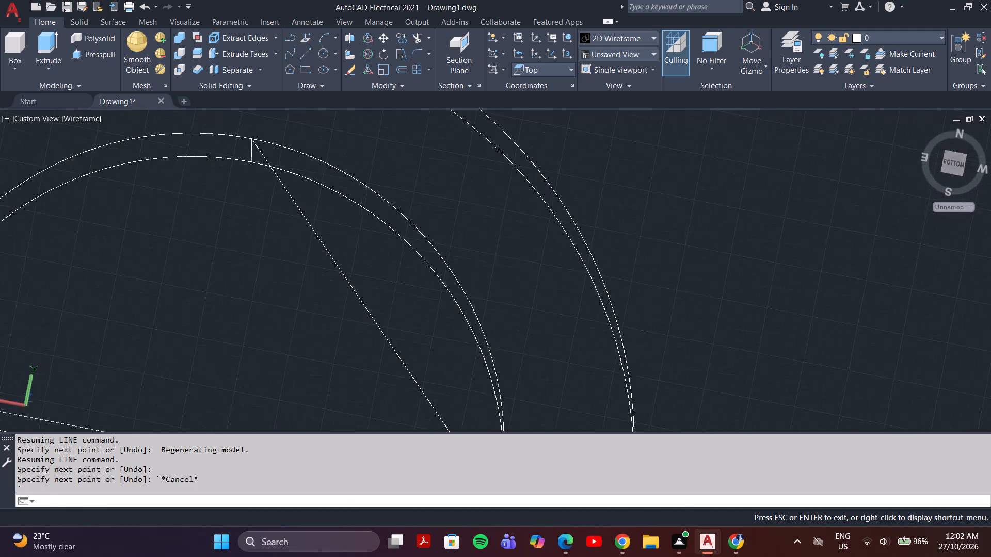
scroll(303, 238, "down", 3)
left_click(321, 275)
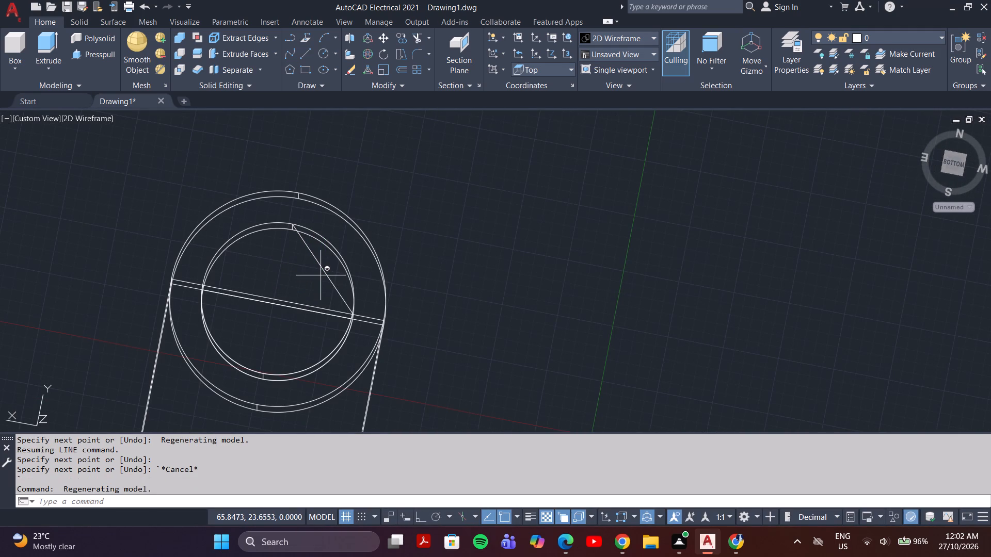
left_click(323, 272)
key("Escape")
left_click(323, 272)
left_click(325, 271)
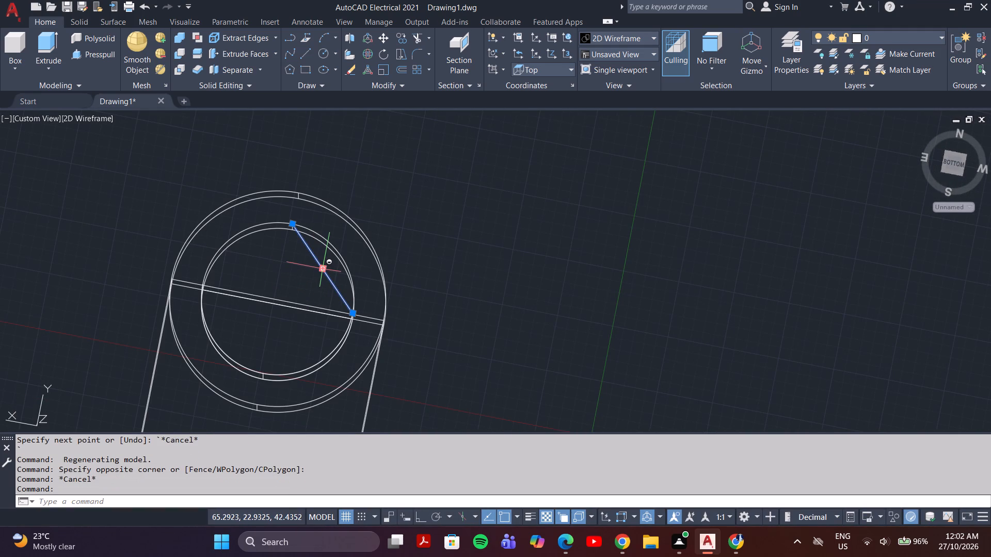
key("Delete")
Examine the wireframe around the arm's round end, its through hole and the adjoining block edges from several angles.
middle_click_drag(302, 284, 323, 287, "shift")
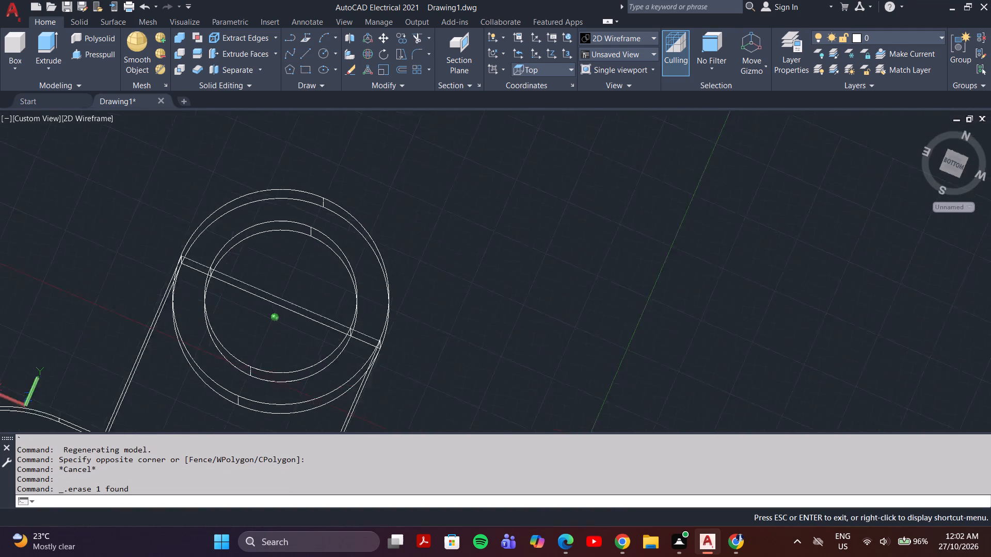
middle_click_drag(323, 287, 366, 245, "shift")
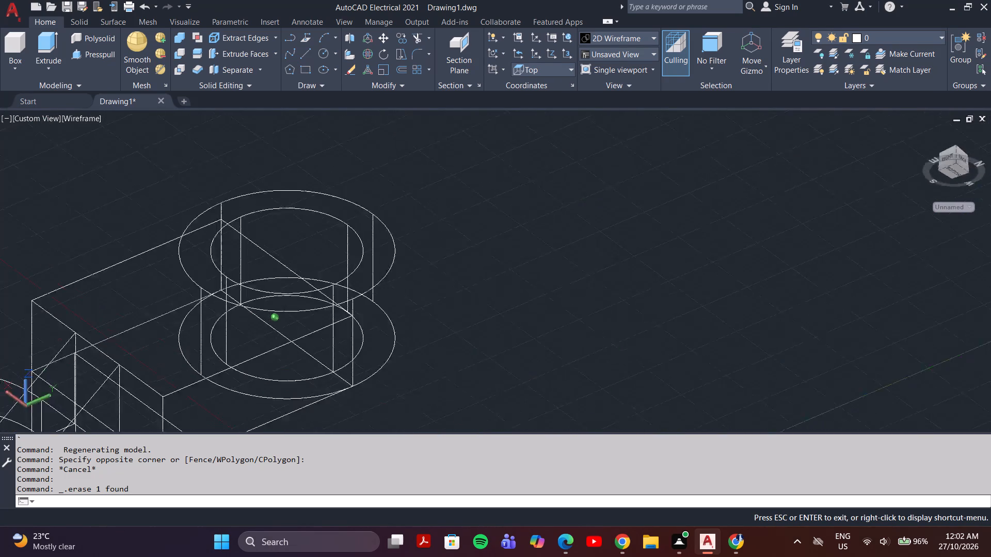
middle_click_drag(366, 245, 518, 269, "shift")
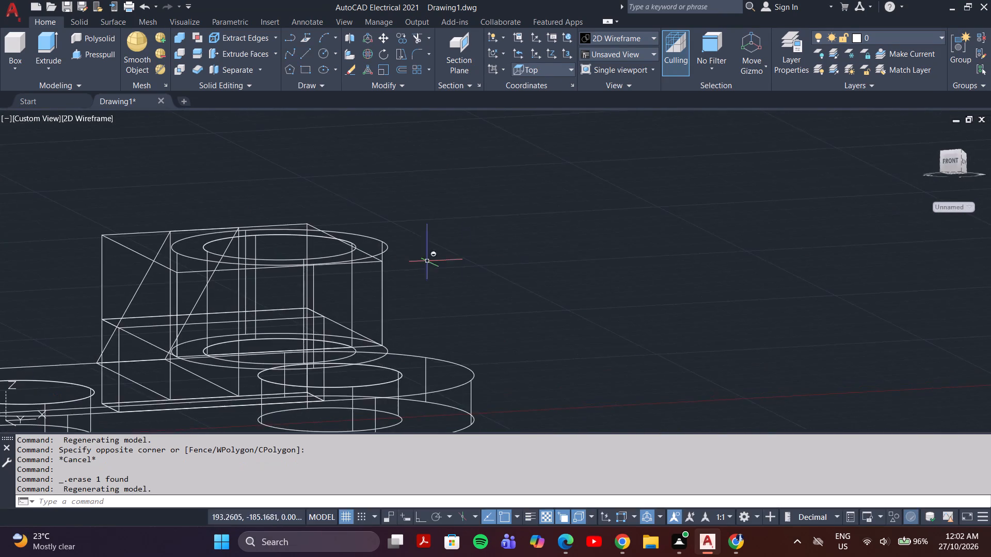
middle_click_drag(411, 261, 241, 297)
middle_click_drag(236, 297, 307, 292, "shift")
middle_click_drag(161, 275, 322, 291)
middle_click_drag(270, 302, 324, 301, "shift")
middle_click_drag(184, 279, 210, 320)
scroll(196, 324, "up", 1)
middle_click_drag(196, 324, 210, 356)
scroll(210, 356, "down", 1, "shift")
middle_click_drag(166, 342, 175, 371)
middle_click_drag(190, 367, 213, 323, "shift")
scroll(190, 367, "up", 1, "shift")
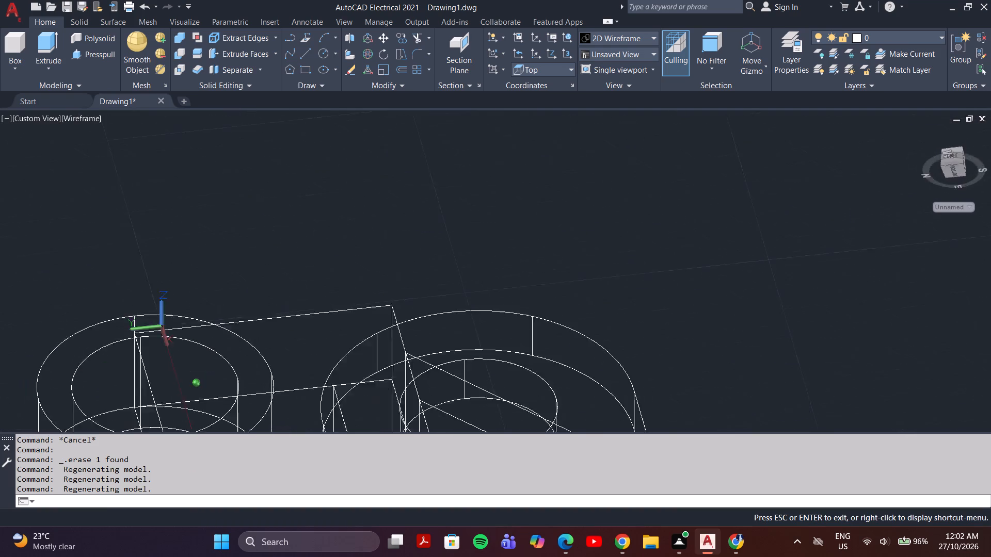
middle_click_drag(213, 323, 162, 303, "shift")
middle_click_drag(177, 337, 178, 337)
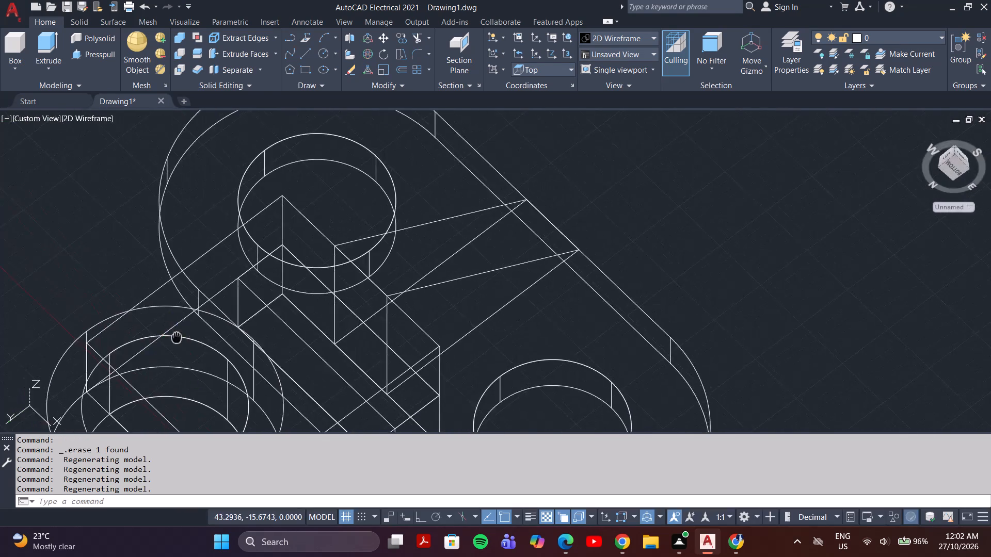
middle_click_drag(178, 337, 235, 252)
scroll(265, 312, "up", 1, "shift")
middle_click_drag(265, 312, 257, 337, "shift")
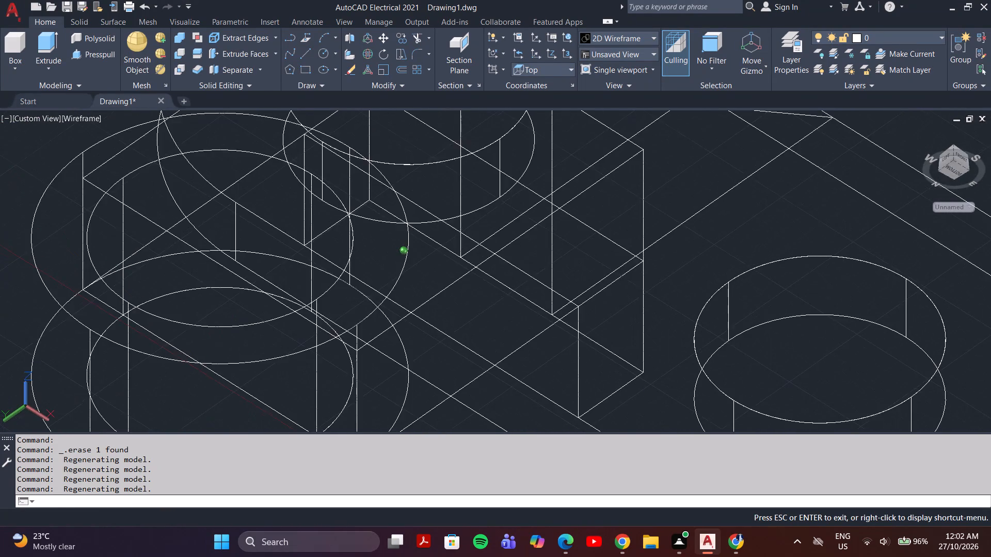
middle_click_drag(257, 337, 255, 343, "shift")
scroll(343, 274, "down", 1)
middle_click_drag(369, 266, 392, 261, "shift")
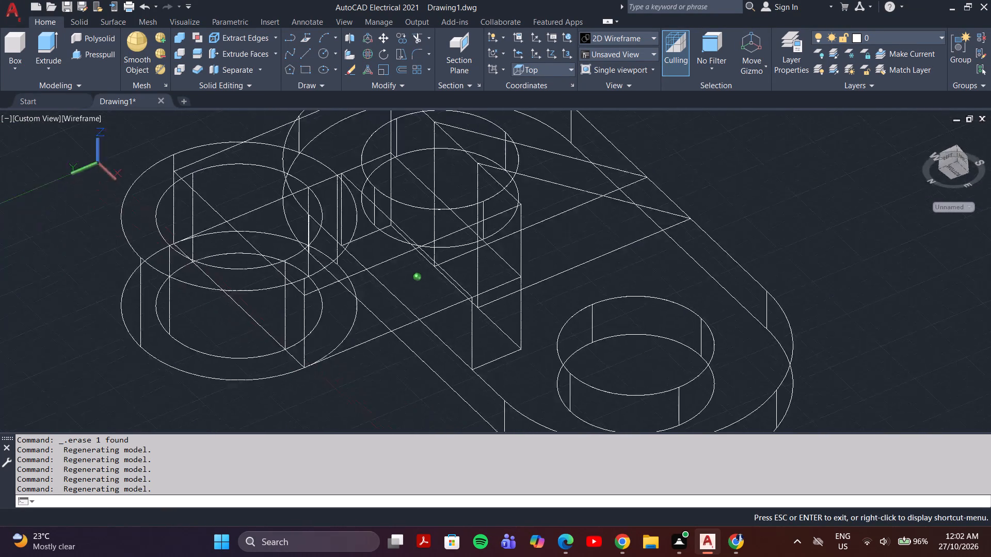
middle_click_drag(392, 261, 431, 280, "shift")
middle_click_drag(268, 251, 297, 317)
middle_click_drag(268, 310, 283, 312, "shift")
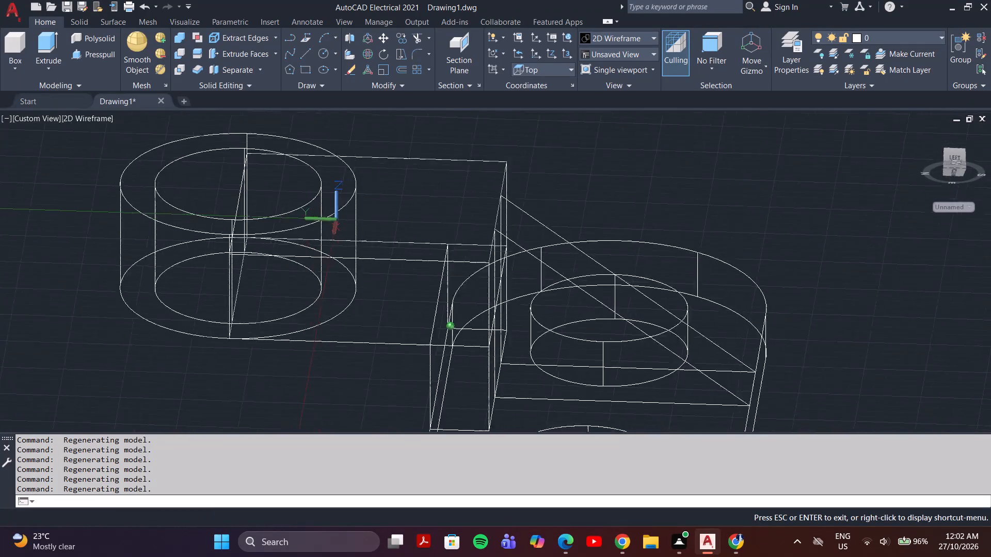
middle_click_drag(283, 312, 261, 309, "shift")
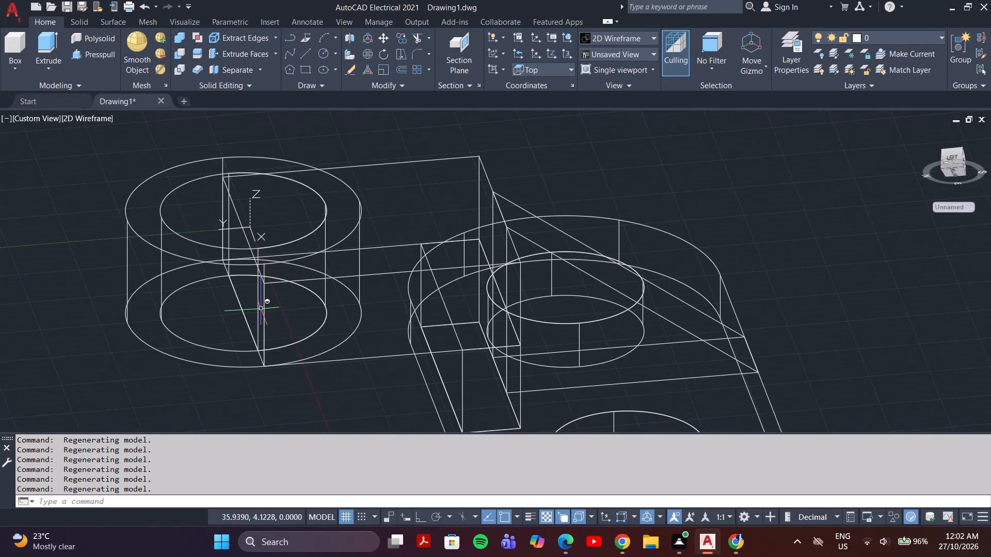
middle_click_drag(239, 255, 252, 255, "shift")
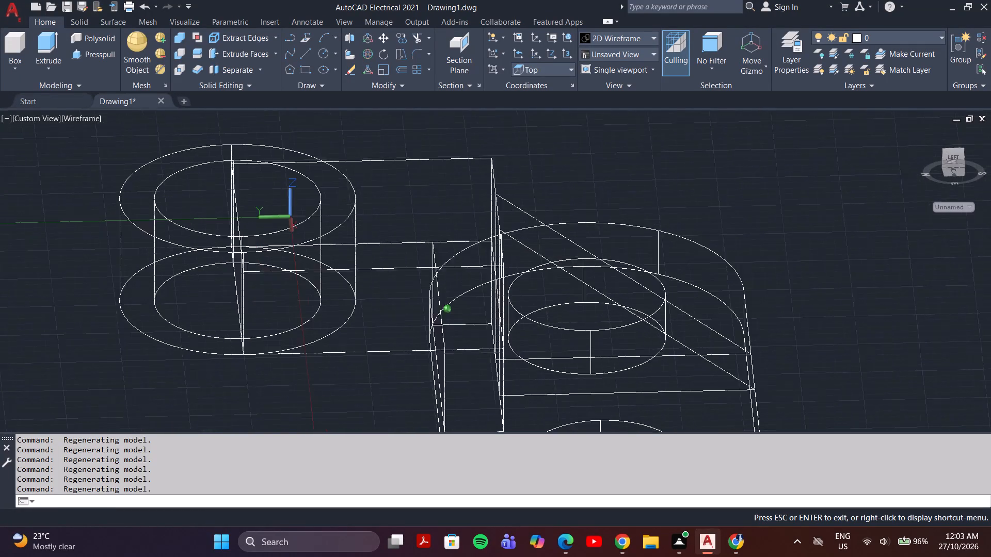
middle_click_drag(252, 255, 240, 275, "shift")
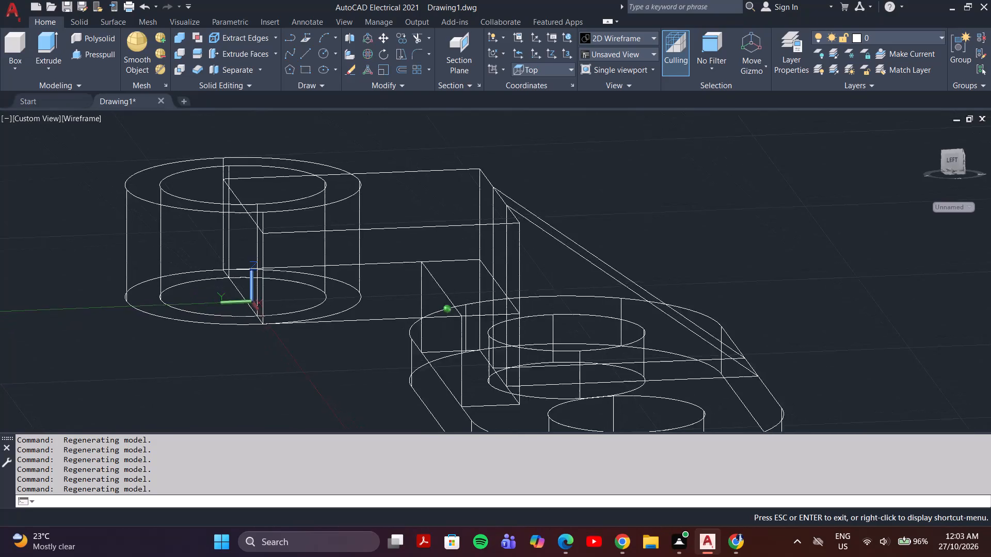
Draw a straight line across the upper rim of the arm's hole, connecting the two endpoints of the half-circle arc.
middle_click_drag(240, 275, 218, 253, "shift")
key("l")
key("Return")
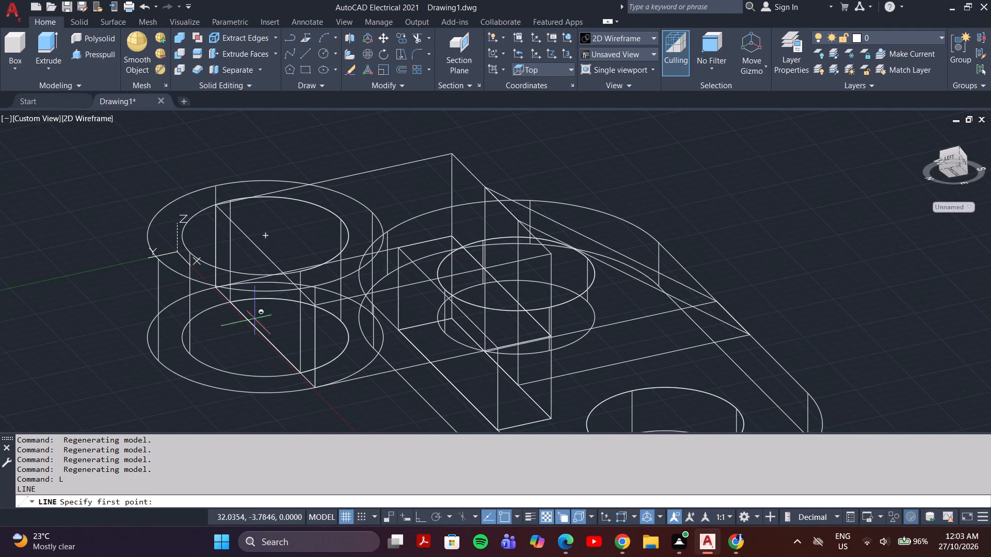
middle_click_drag(238, 330, 249, 300, "shift")
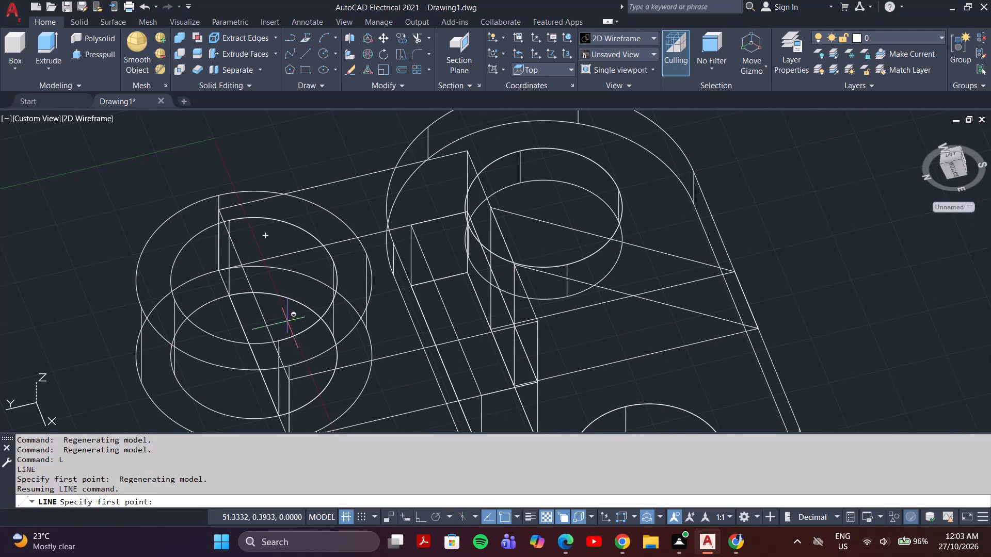
left_click(279, 340)
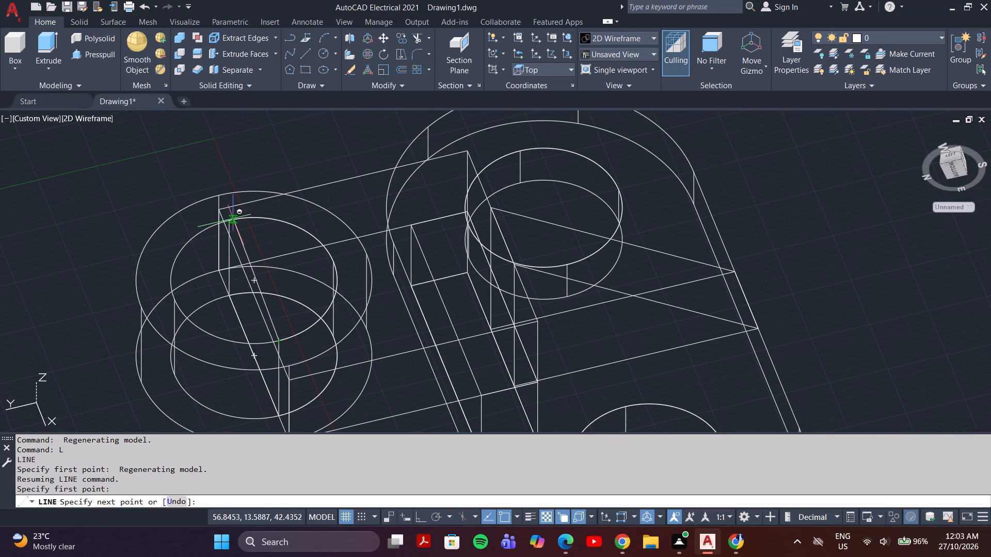
left_click(229, 220)
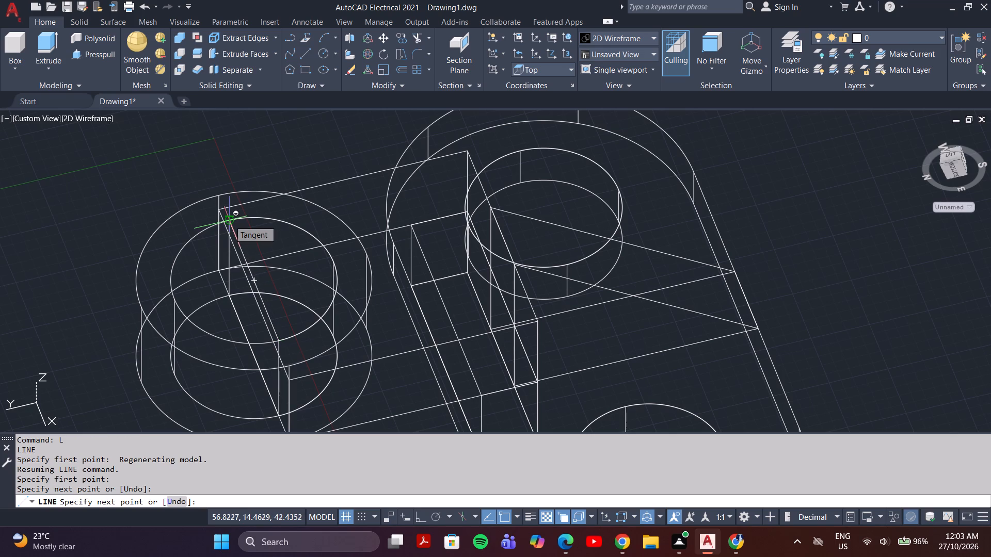
key("Return")
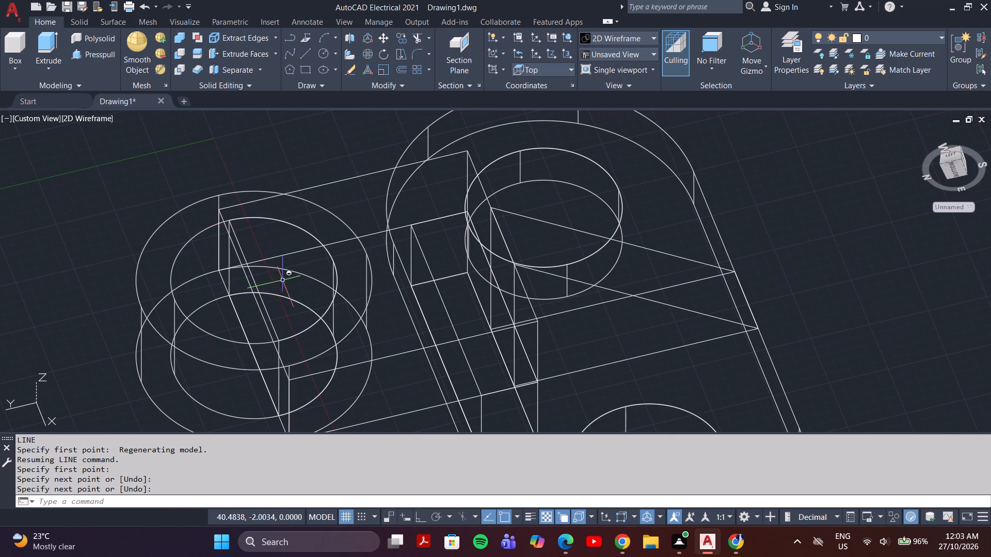
Join the half-circle arc and the straight line across the arm's hole into one closed polyline.
middle_click_drag(283, 280, 308, 253, "shift")
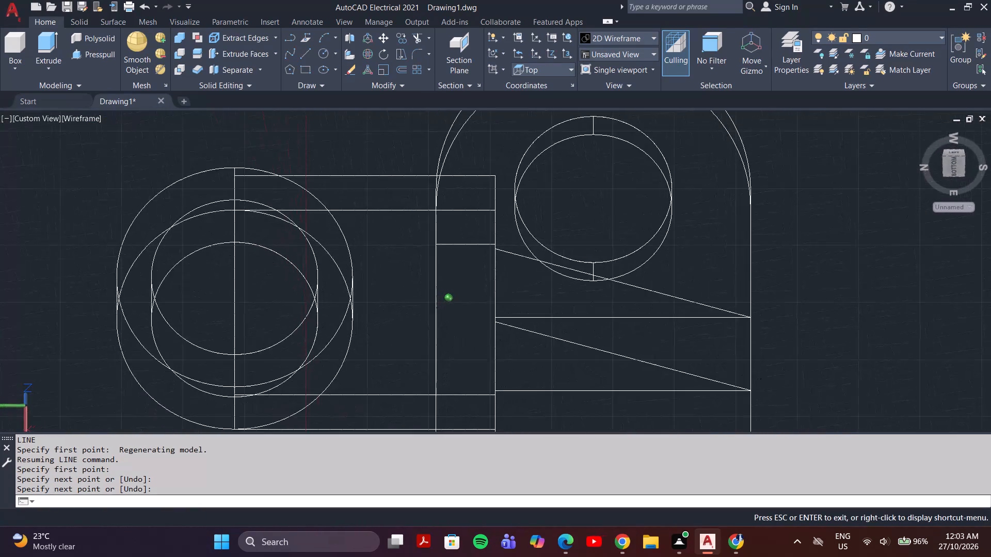
middle_click_drag(308, 253, 257, 284, "shift")
scroll(262, 272, "down", 1, "shift")
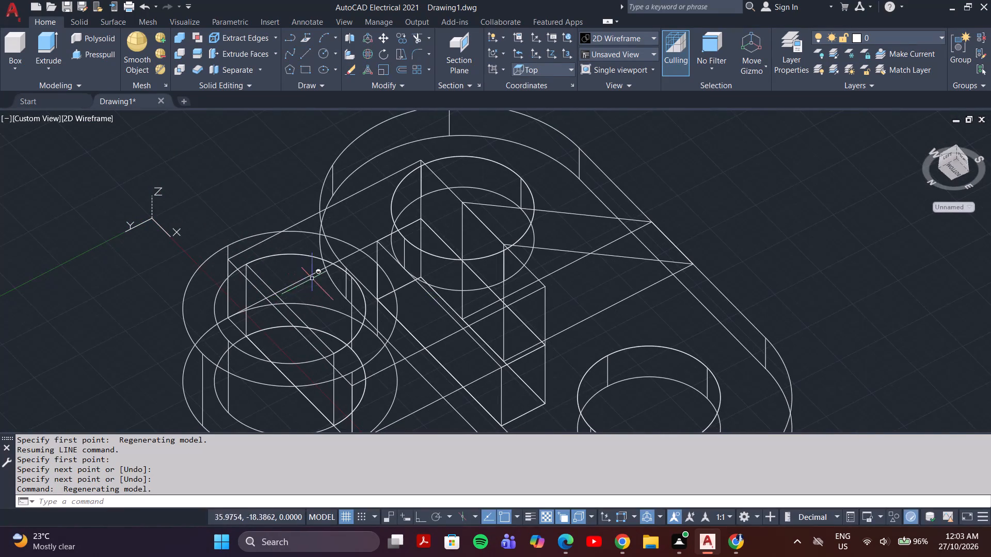
left_click(304, 255)
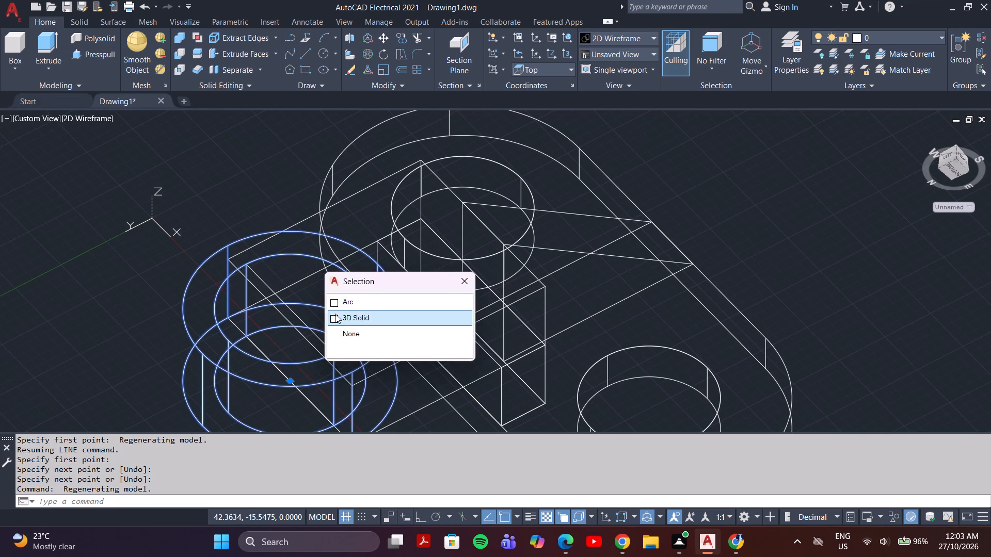
left_click(335, 301)
left_click(298, 316)
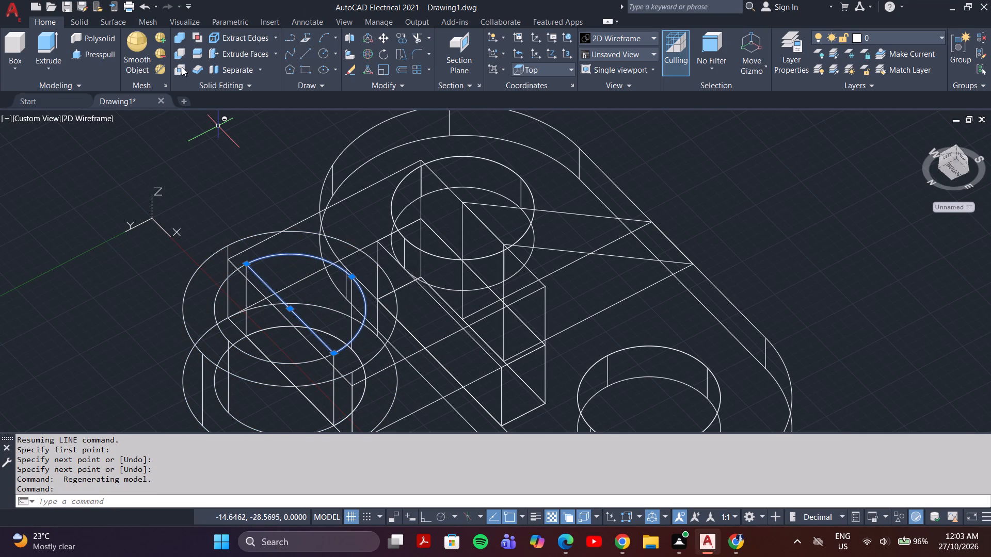
key("j")
type("OI")
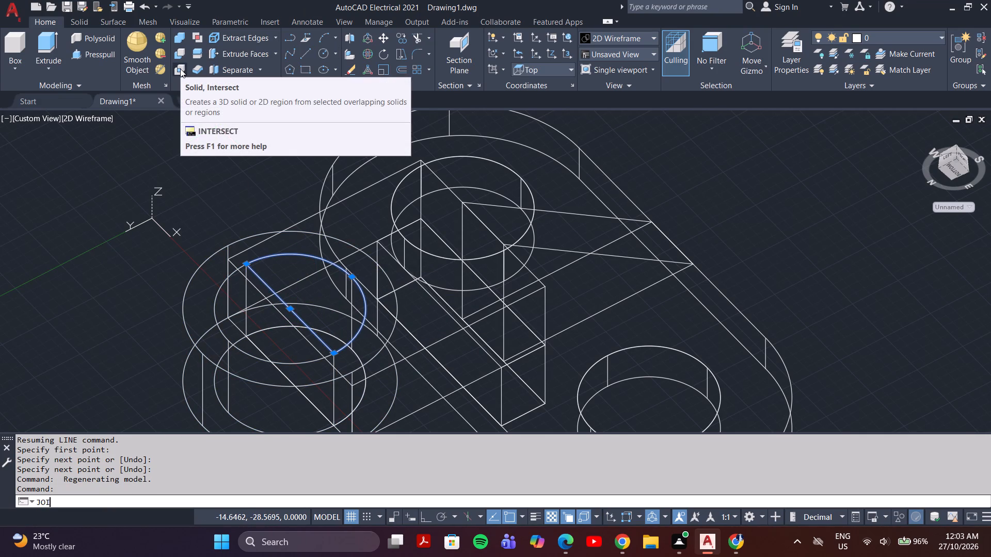
key("n")
key("Return")
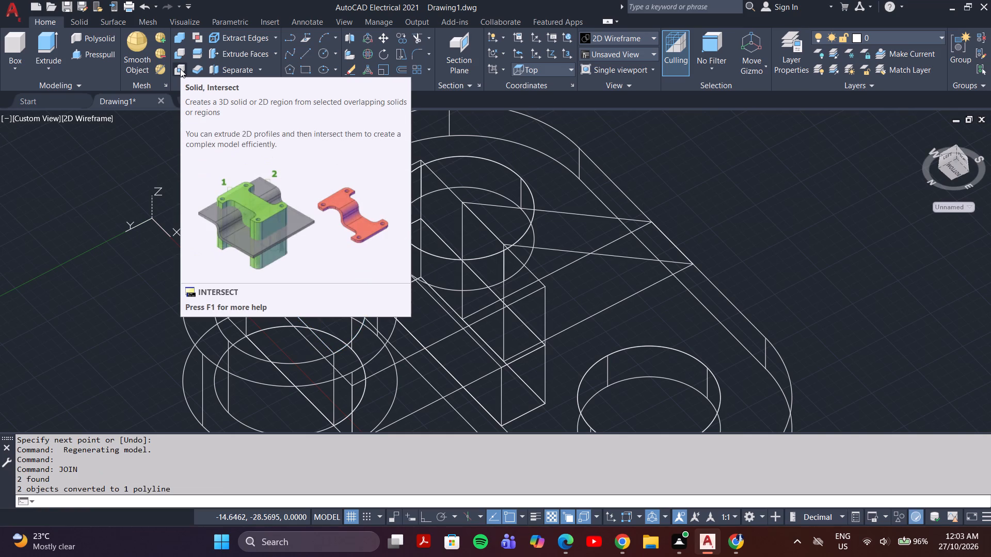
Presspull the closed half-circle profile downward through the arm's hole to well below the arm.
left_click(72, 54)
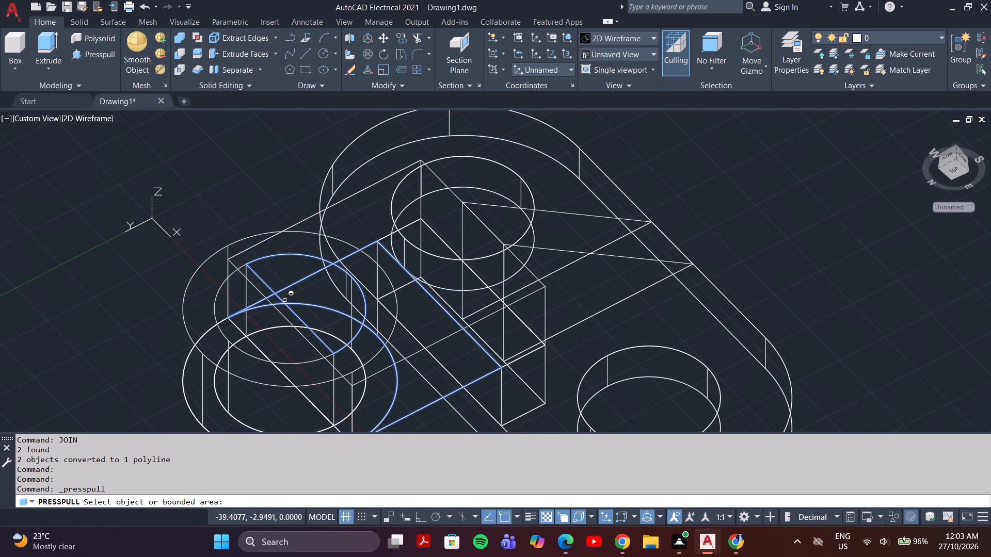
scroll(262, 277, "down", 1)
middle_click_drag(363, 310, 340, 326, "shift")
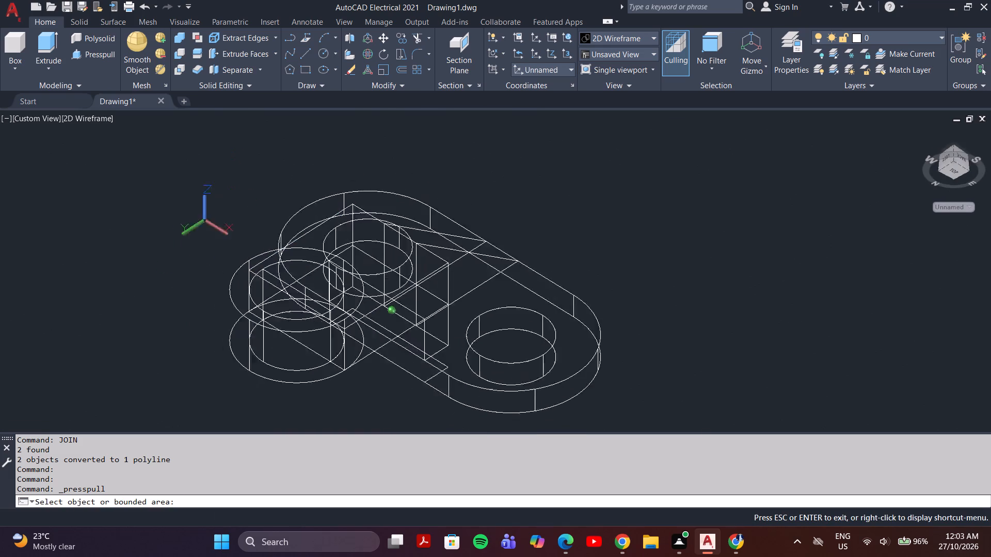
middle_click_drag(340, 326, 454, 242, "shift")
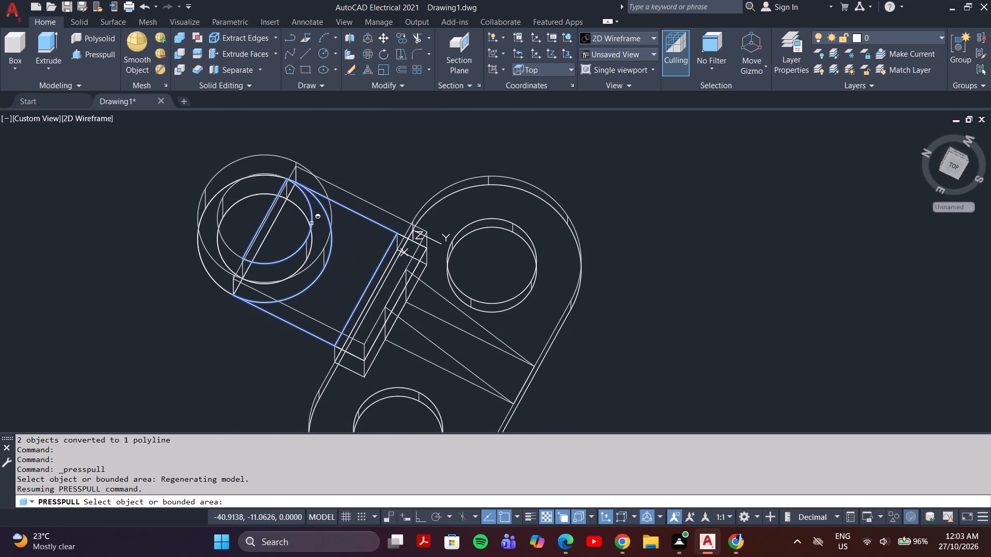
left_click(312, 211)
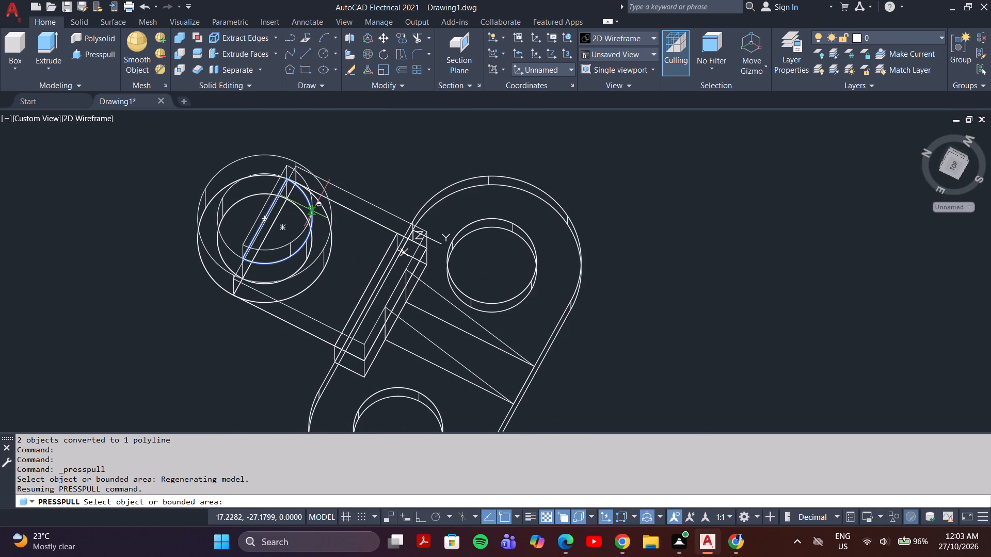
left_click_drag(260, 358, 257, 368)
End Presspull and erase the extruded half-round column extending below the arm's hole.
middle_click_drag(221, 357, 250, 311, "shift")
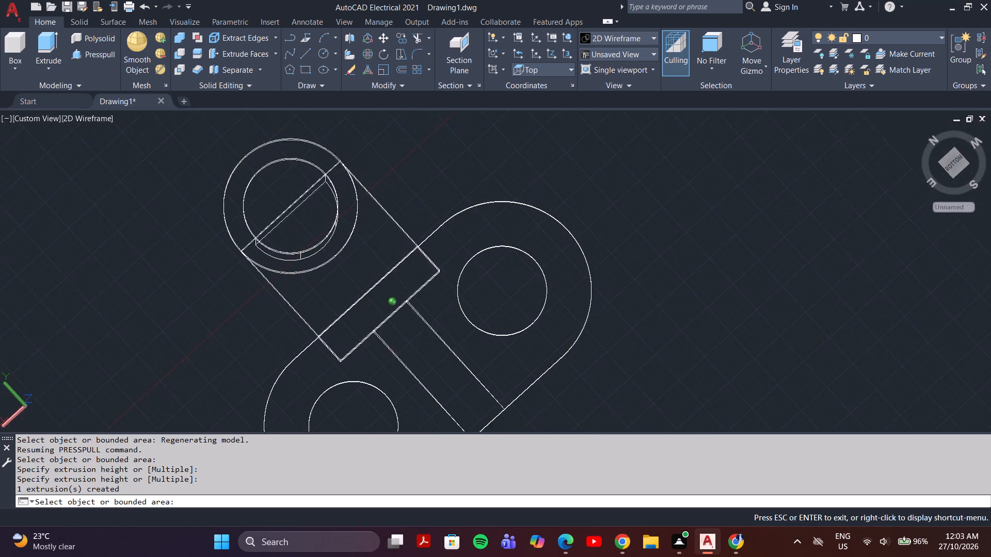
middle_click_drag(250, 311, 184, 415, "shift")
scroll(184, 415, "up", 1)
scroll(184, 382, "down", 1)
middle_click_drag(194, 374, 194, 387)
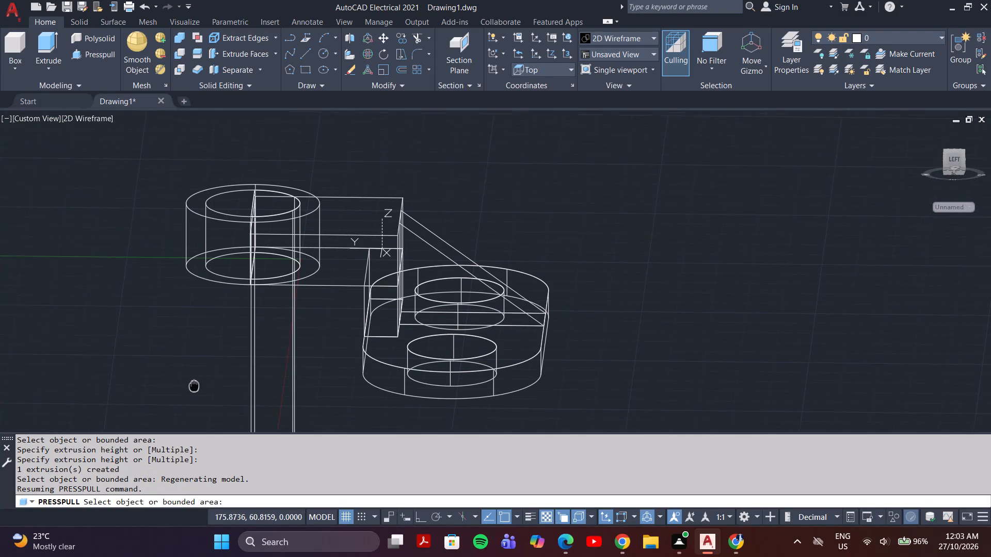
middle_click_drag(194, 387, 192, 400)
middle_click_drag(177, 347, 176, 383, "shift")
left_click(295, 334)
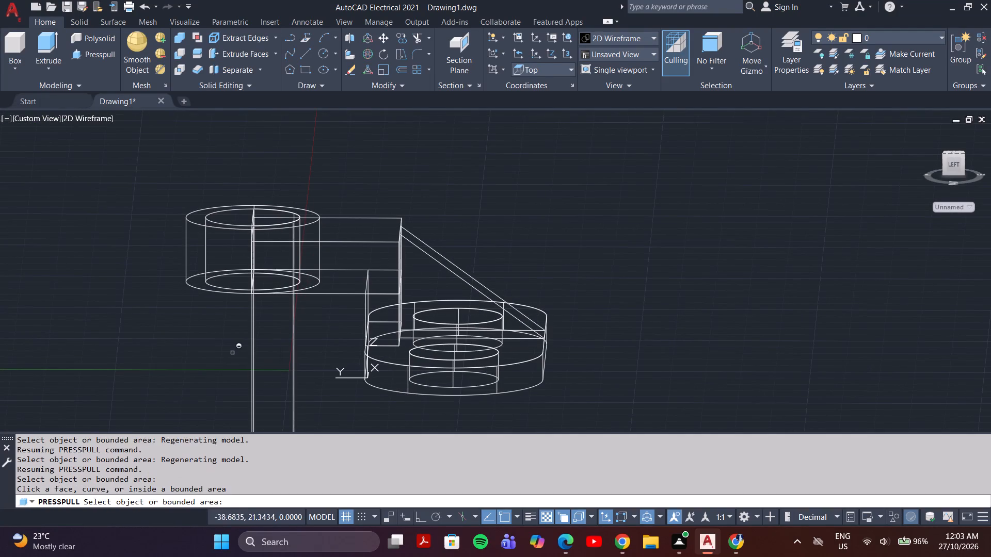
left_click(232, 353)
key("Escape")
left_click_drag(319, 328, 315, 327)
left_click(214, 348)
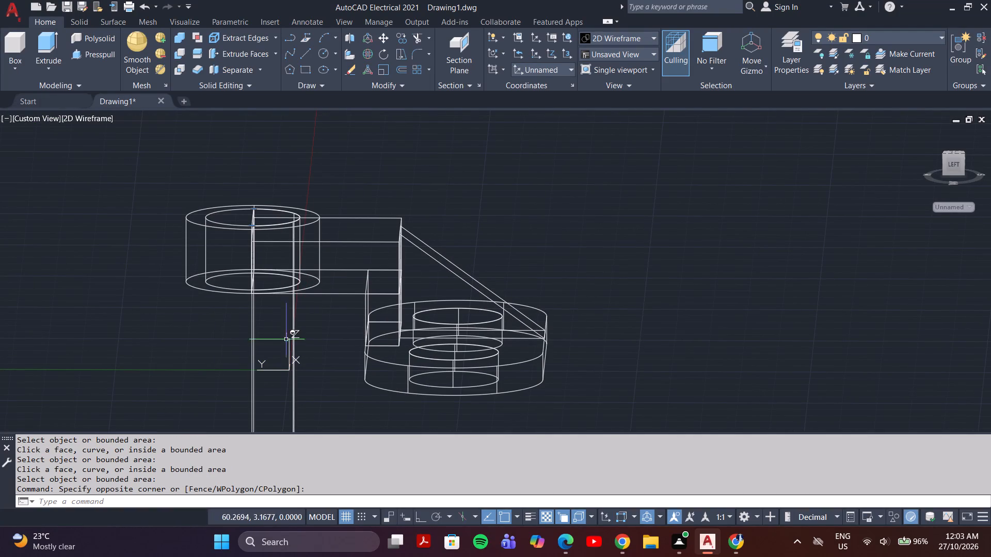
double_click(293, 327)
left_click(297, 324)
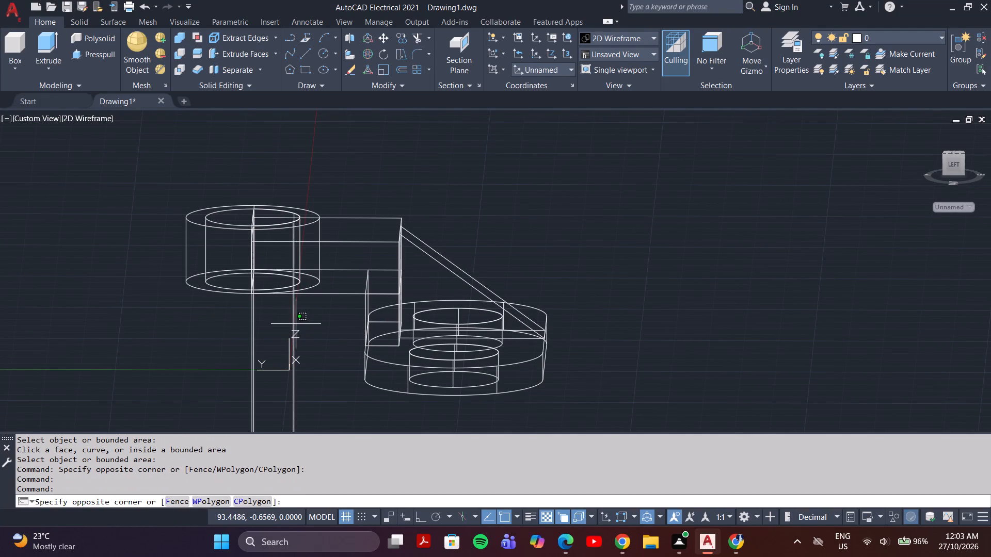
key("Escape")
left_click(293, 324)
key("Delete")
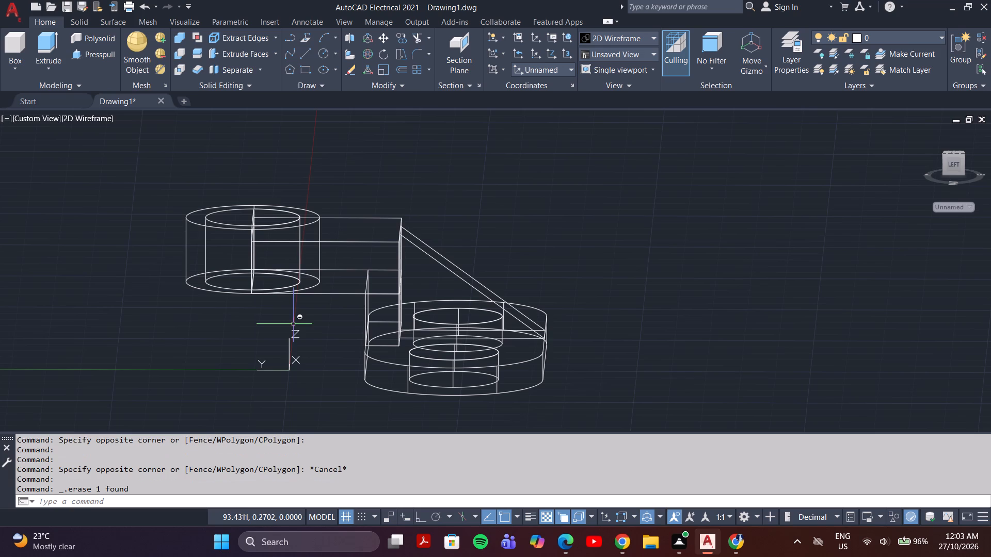
Switch the model's visual style from 2D Wireframe to Conceptual.
middle_click_drag(194, 239, 181, 275, "shift")
scroll(184, 269, "down", 1, "shift")
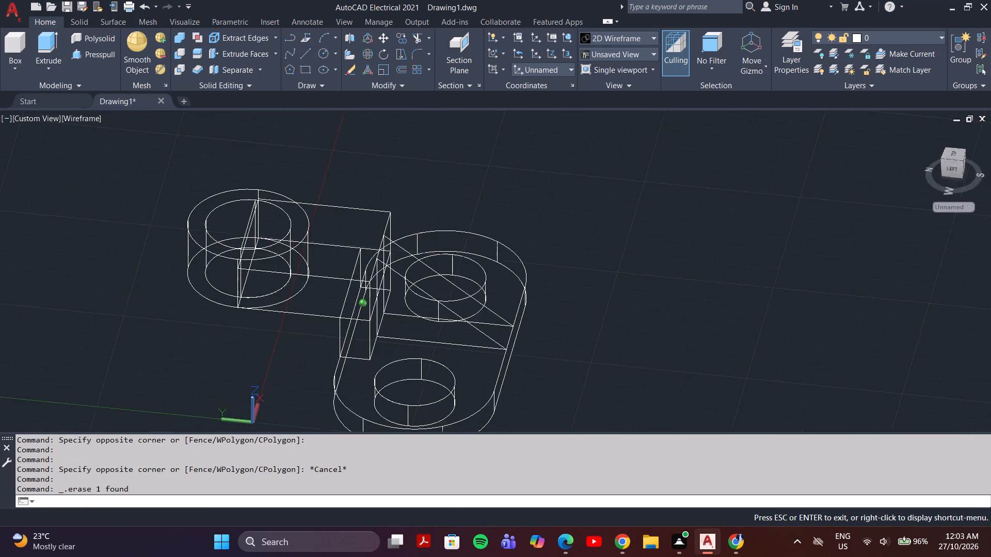
middle_click_drag(181, 275, 131, 293, "shift")
middle_click_drag(143, 193, 194, 214)
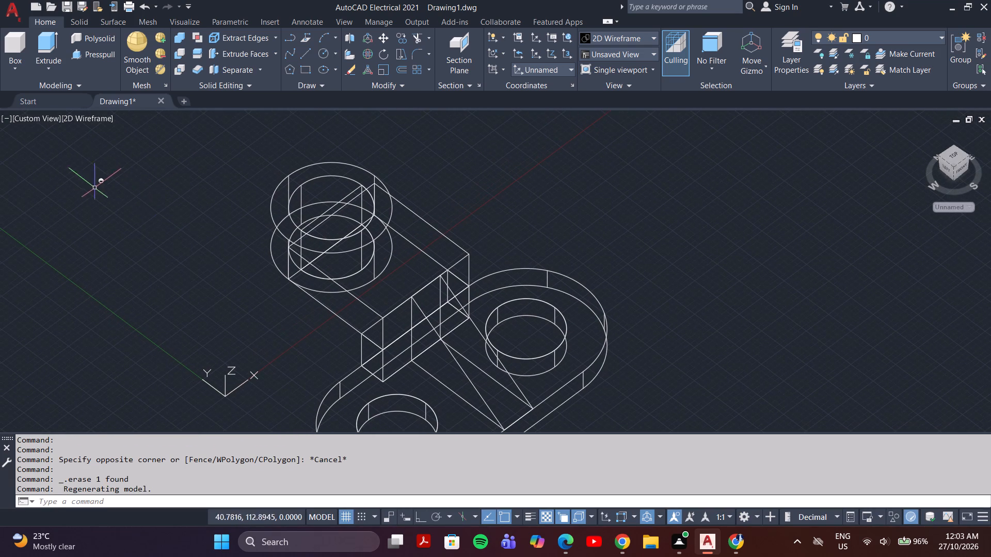
left_click(90, 122)
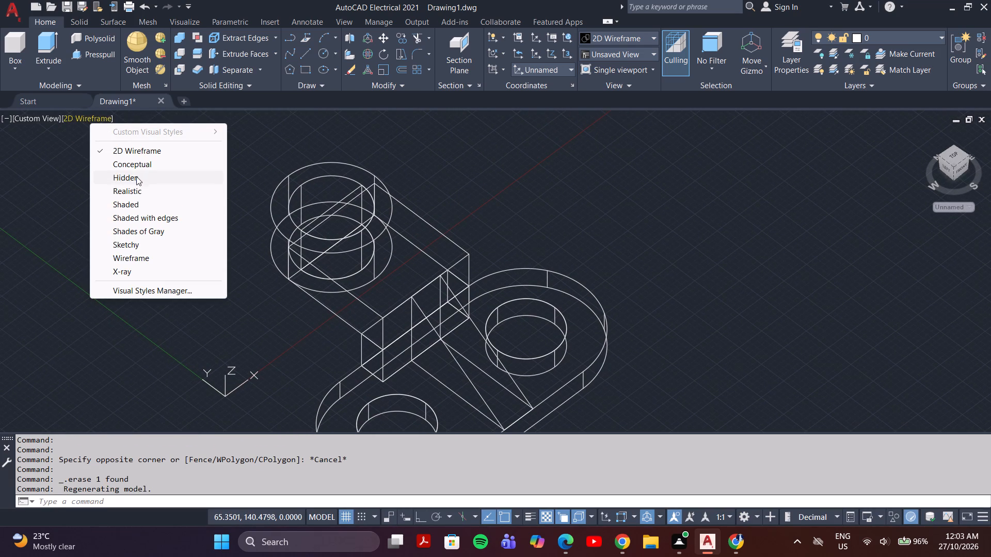
left_click(141, 167)
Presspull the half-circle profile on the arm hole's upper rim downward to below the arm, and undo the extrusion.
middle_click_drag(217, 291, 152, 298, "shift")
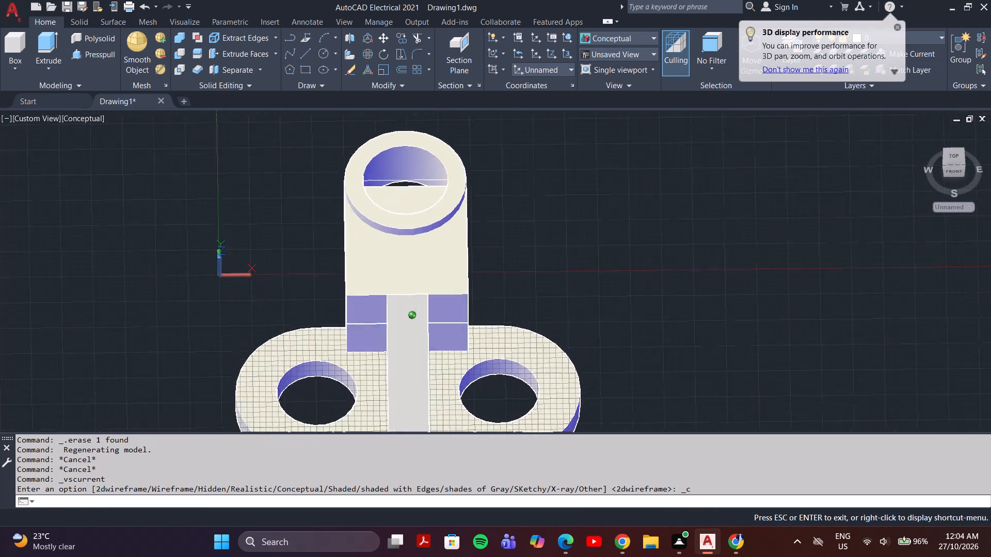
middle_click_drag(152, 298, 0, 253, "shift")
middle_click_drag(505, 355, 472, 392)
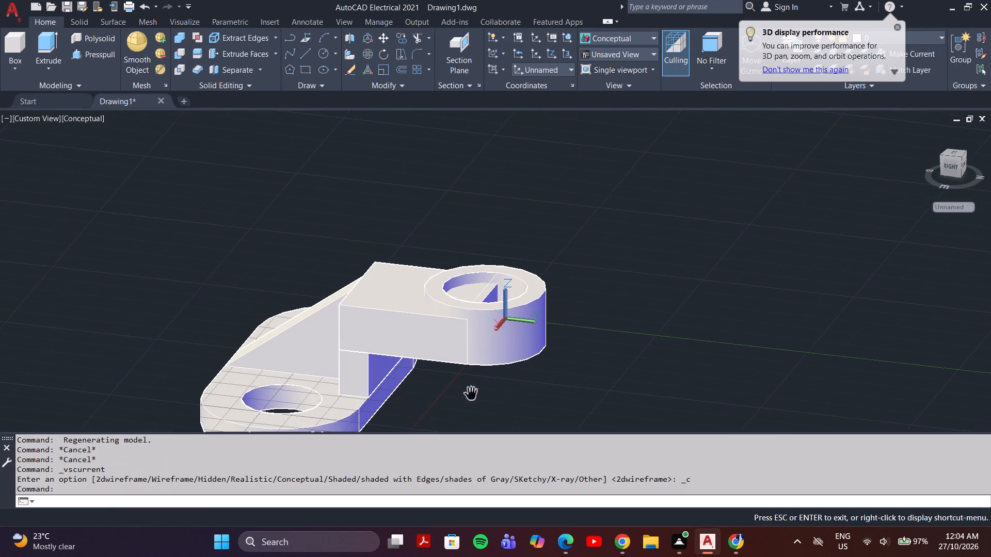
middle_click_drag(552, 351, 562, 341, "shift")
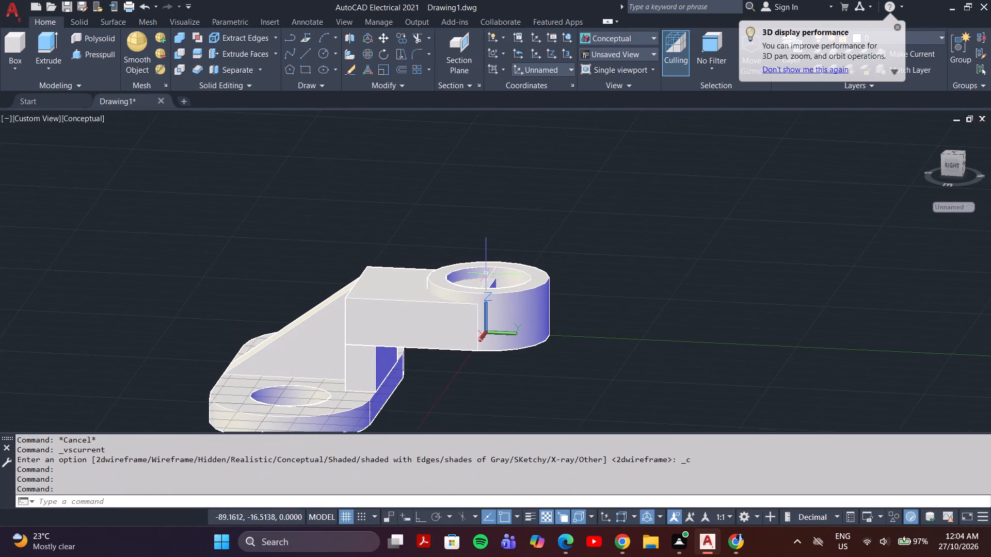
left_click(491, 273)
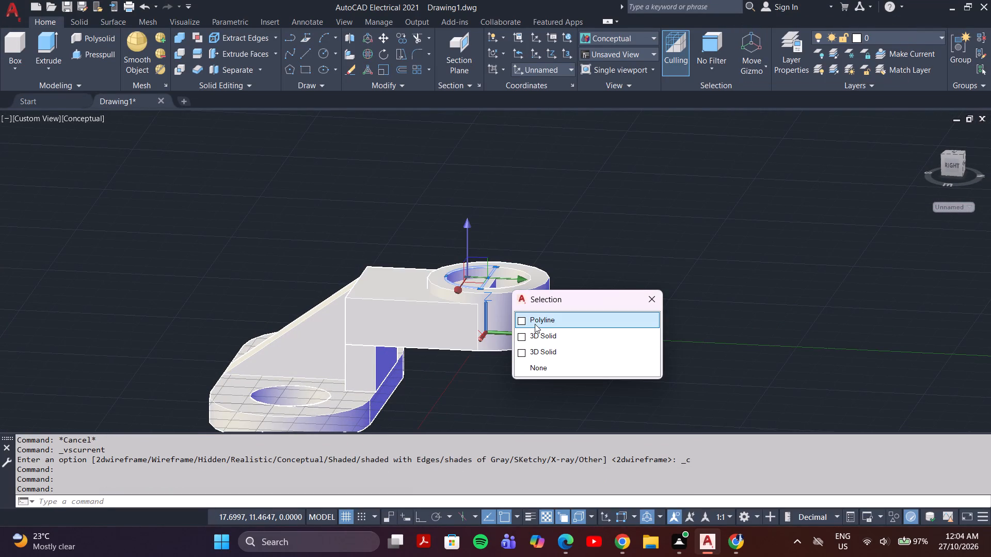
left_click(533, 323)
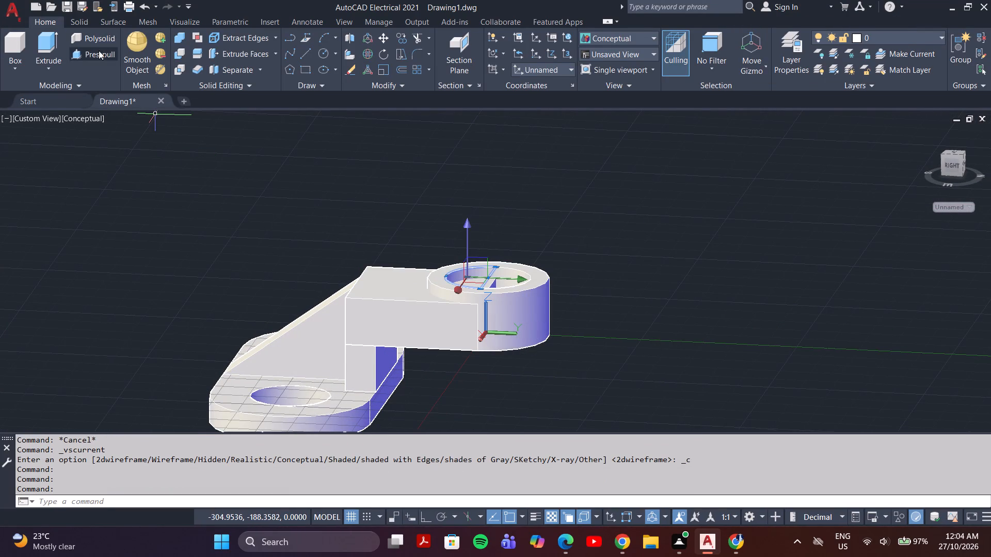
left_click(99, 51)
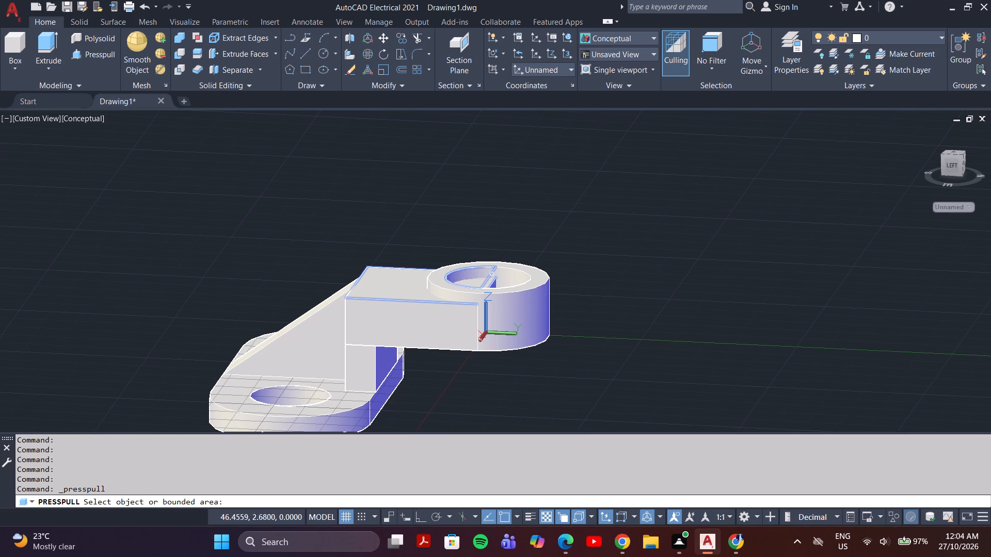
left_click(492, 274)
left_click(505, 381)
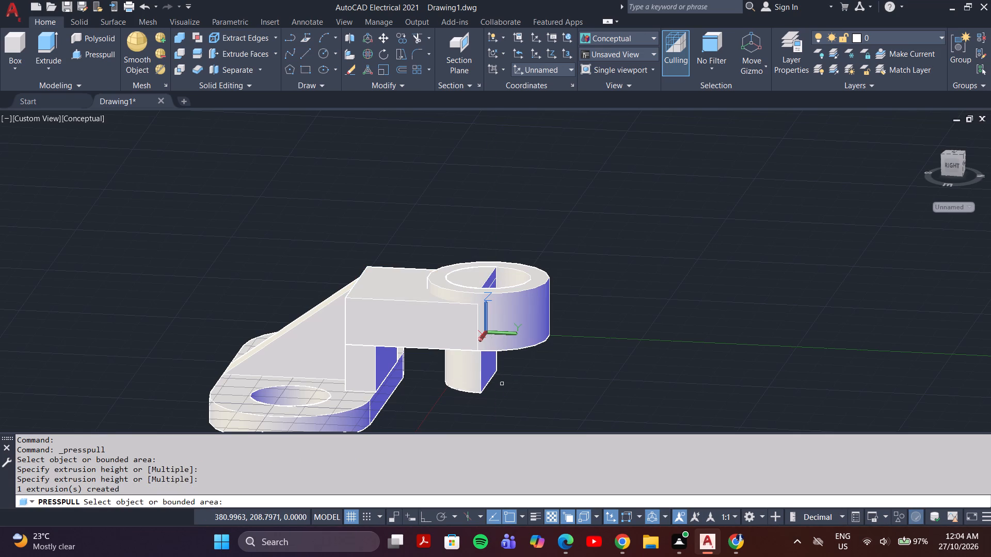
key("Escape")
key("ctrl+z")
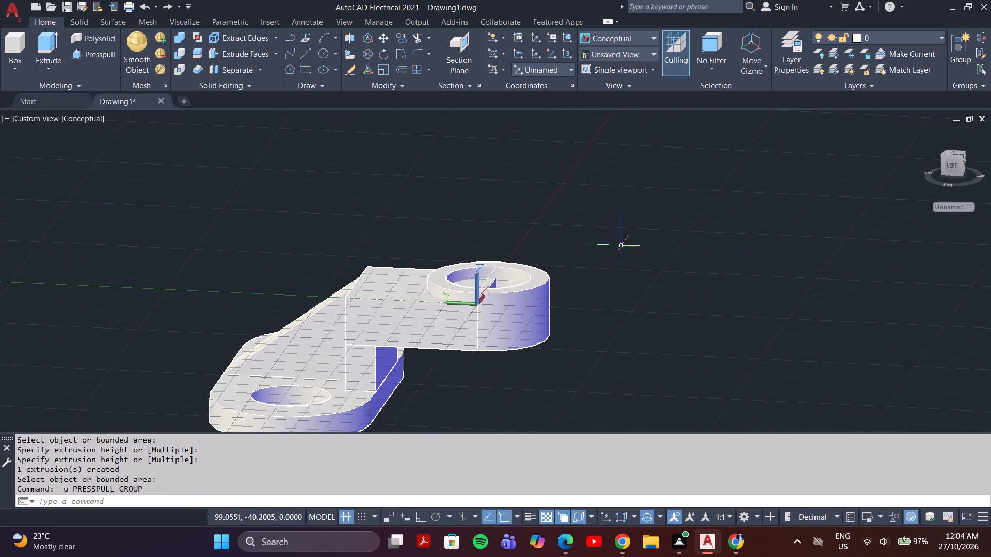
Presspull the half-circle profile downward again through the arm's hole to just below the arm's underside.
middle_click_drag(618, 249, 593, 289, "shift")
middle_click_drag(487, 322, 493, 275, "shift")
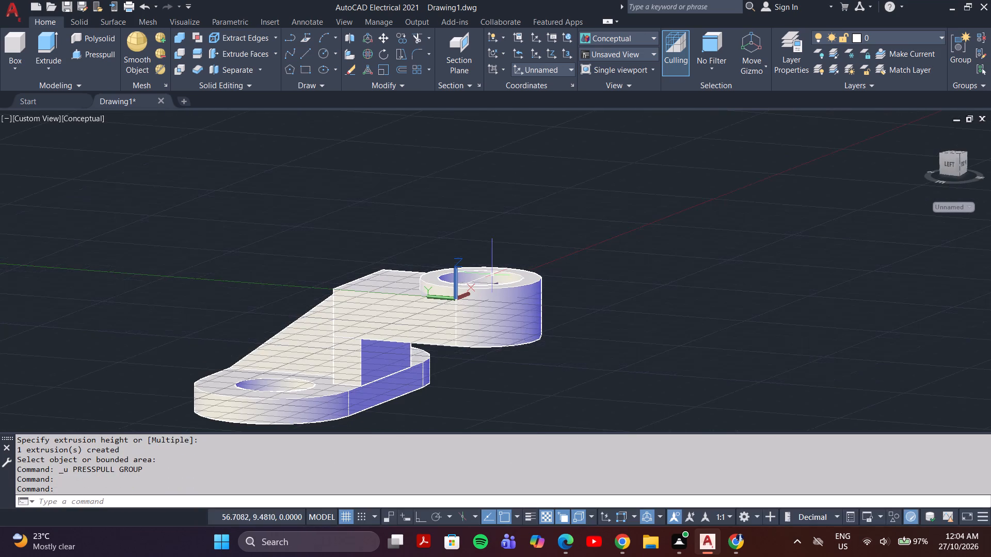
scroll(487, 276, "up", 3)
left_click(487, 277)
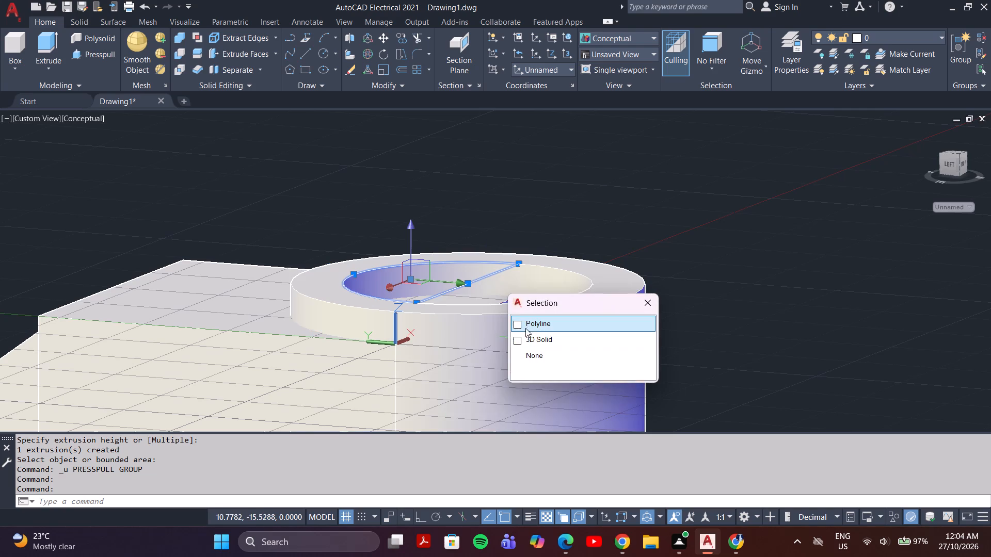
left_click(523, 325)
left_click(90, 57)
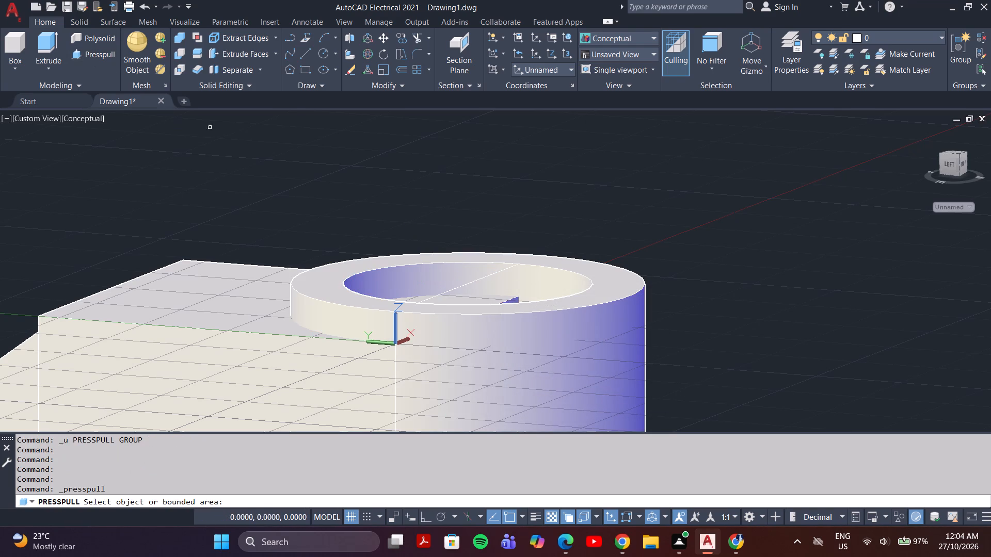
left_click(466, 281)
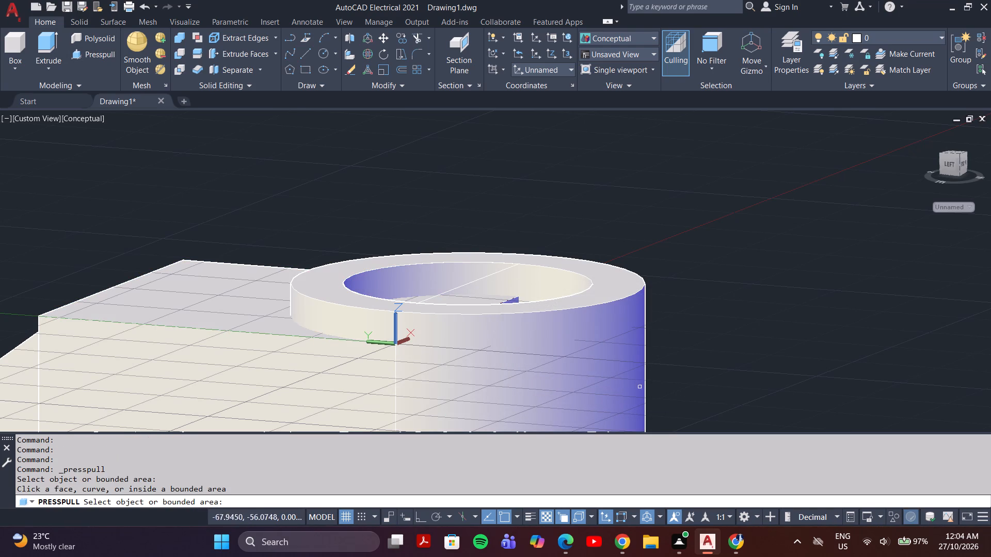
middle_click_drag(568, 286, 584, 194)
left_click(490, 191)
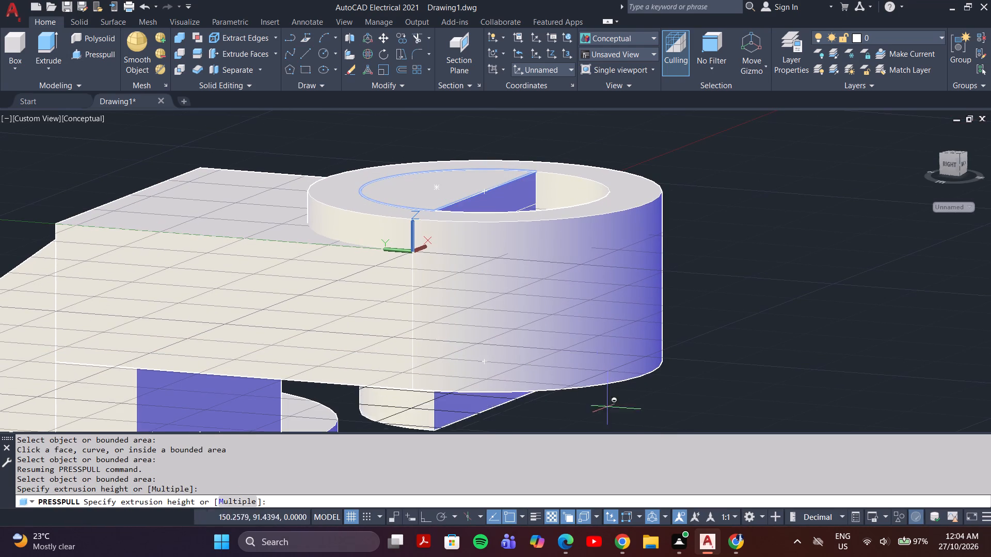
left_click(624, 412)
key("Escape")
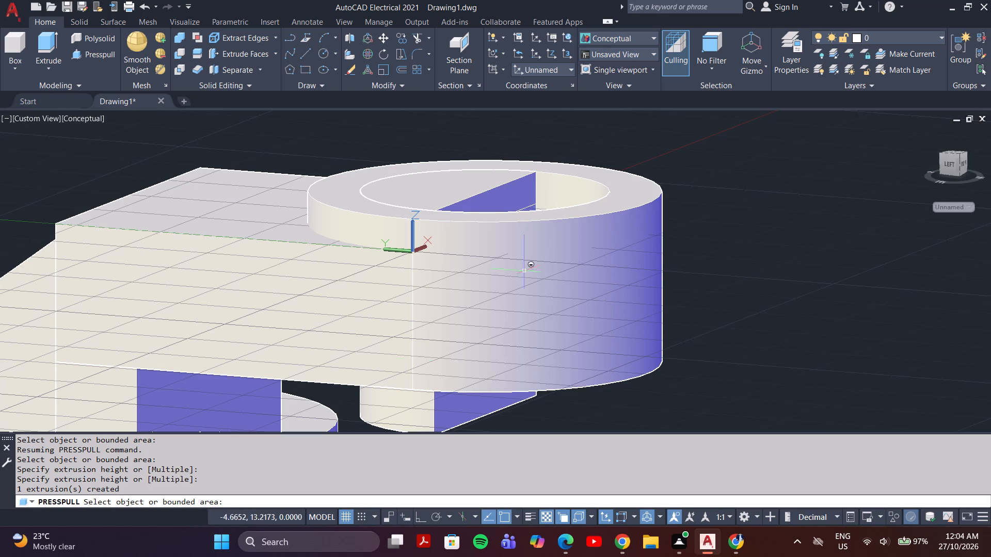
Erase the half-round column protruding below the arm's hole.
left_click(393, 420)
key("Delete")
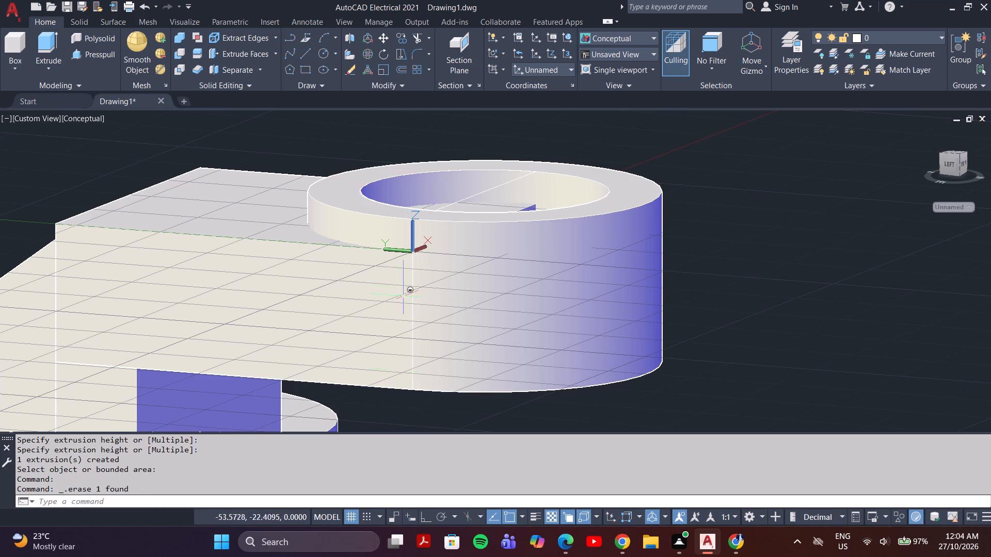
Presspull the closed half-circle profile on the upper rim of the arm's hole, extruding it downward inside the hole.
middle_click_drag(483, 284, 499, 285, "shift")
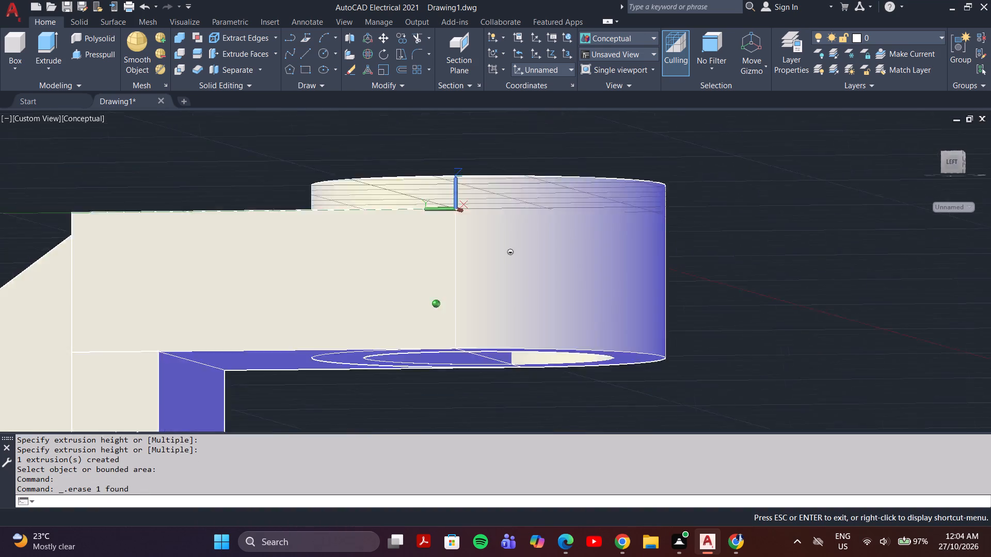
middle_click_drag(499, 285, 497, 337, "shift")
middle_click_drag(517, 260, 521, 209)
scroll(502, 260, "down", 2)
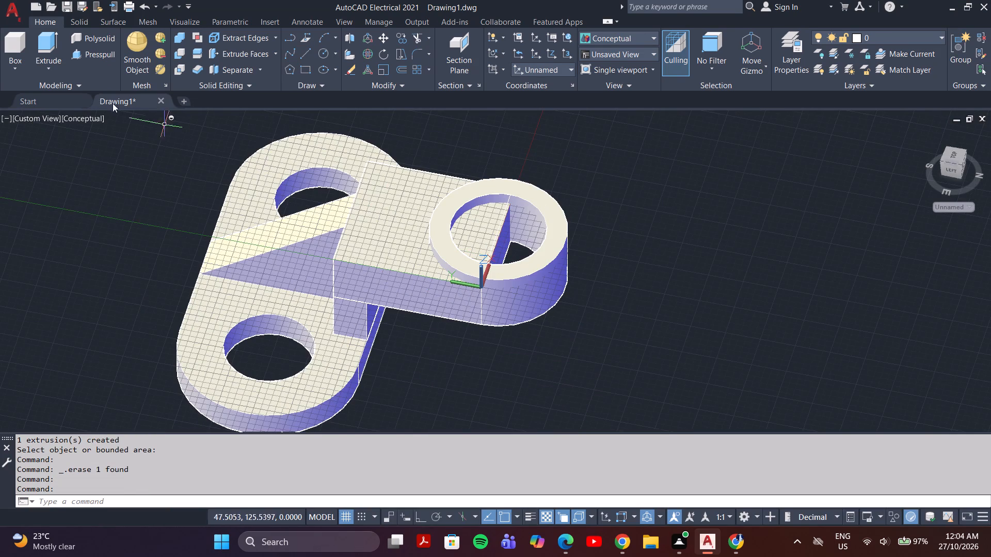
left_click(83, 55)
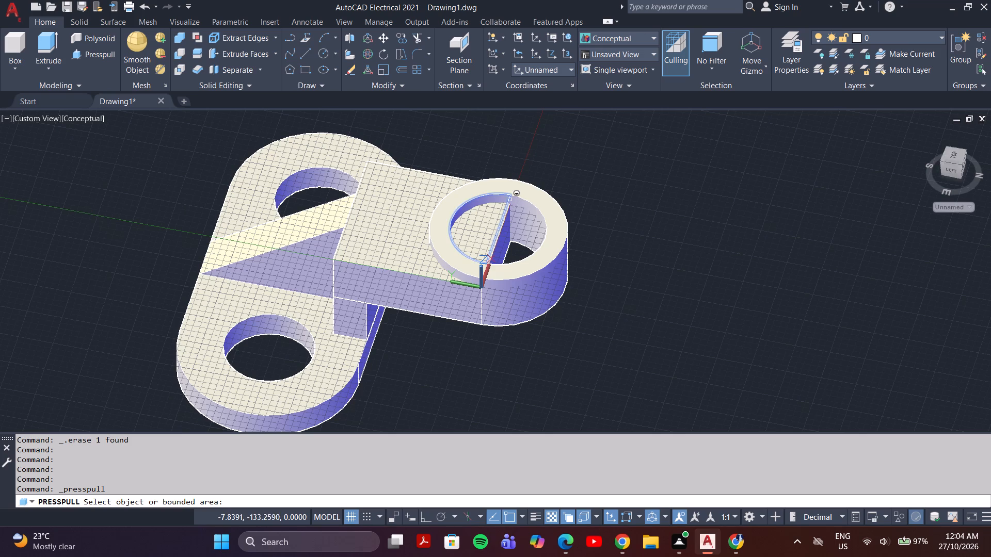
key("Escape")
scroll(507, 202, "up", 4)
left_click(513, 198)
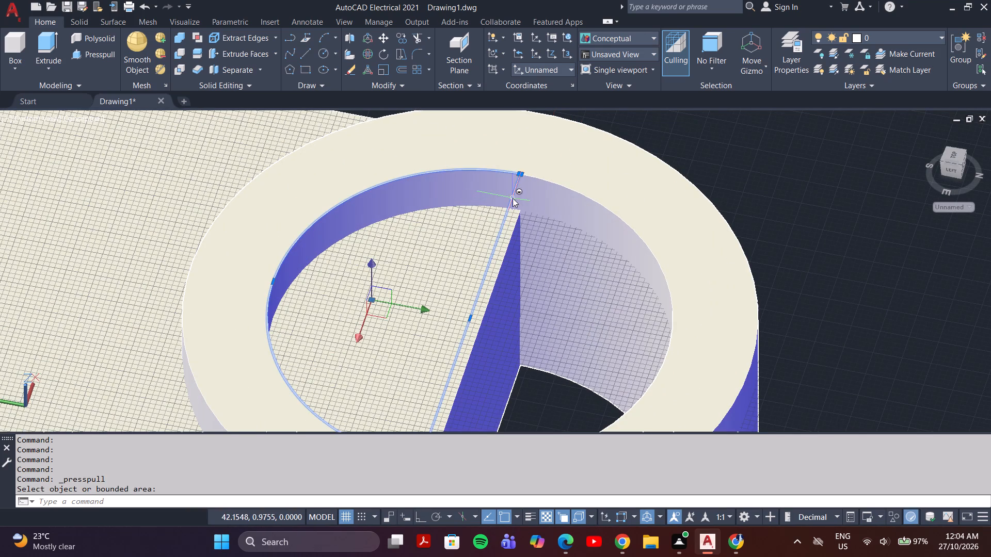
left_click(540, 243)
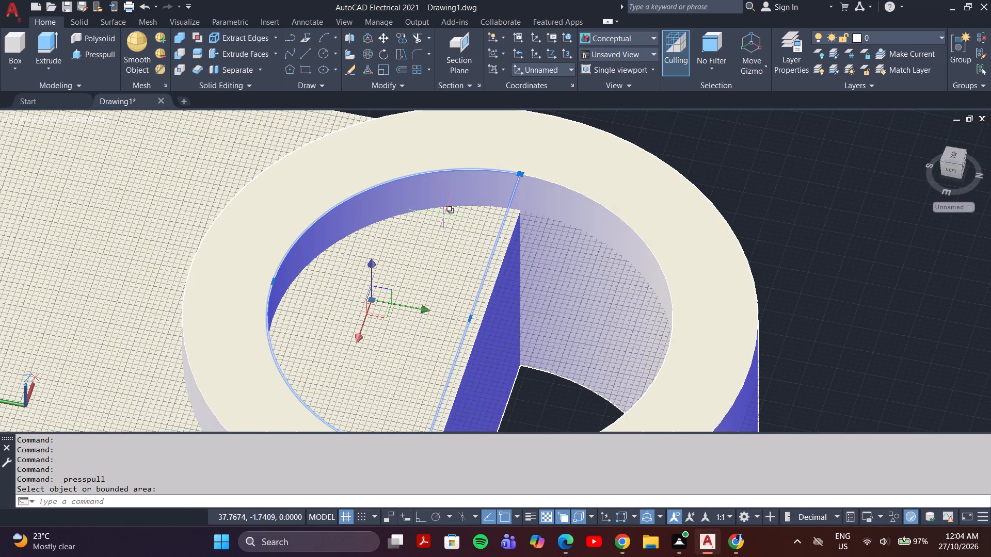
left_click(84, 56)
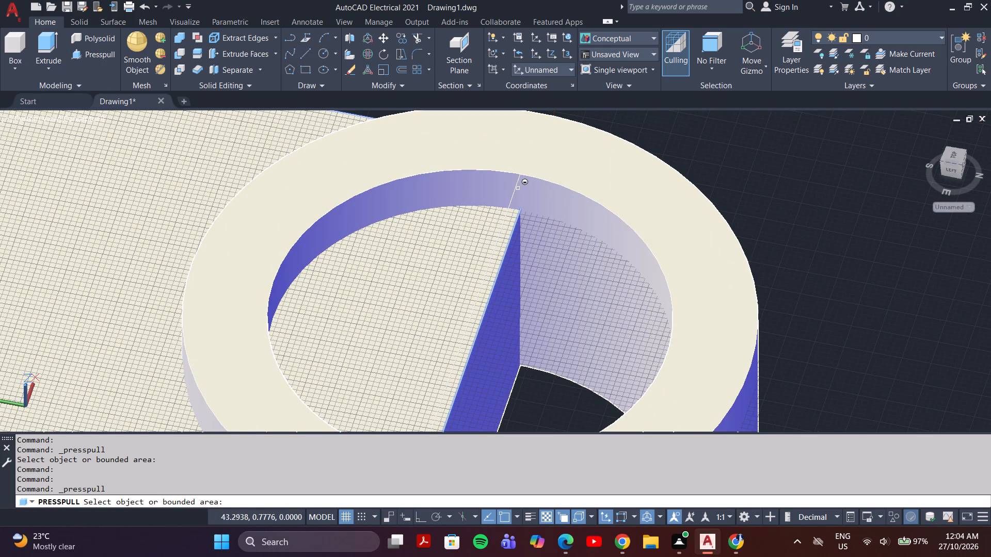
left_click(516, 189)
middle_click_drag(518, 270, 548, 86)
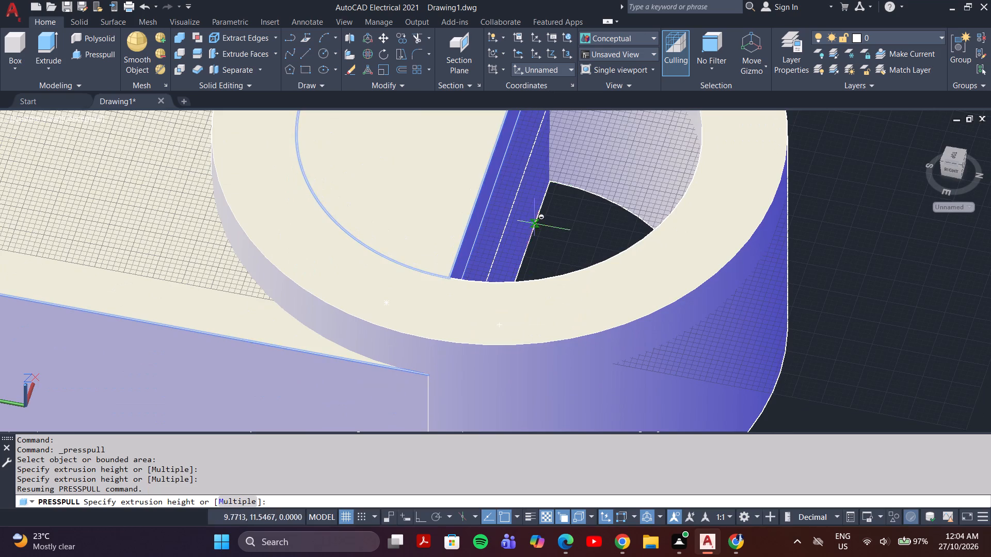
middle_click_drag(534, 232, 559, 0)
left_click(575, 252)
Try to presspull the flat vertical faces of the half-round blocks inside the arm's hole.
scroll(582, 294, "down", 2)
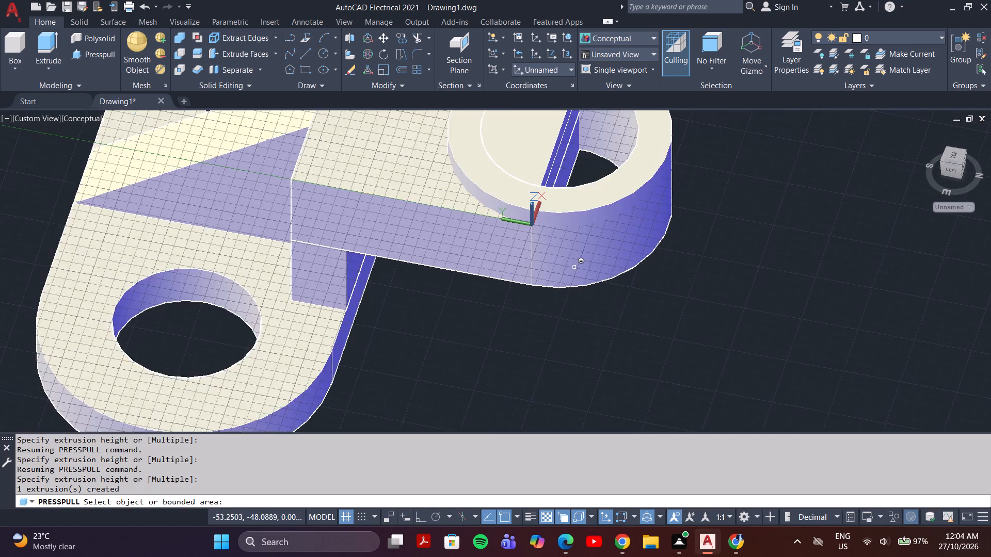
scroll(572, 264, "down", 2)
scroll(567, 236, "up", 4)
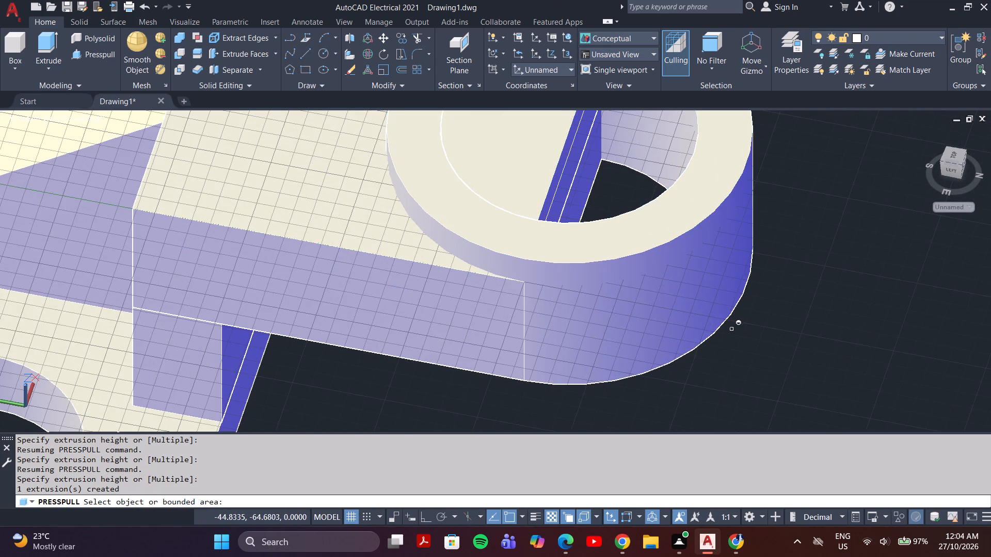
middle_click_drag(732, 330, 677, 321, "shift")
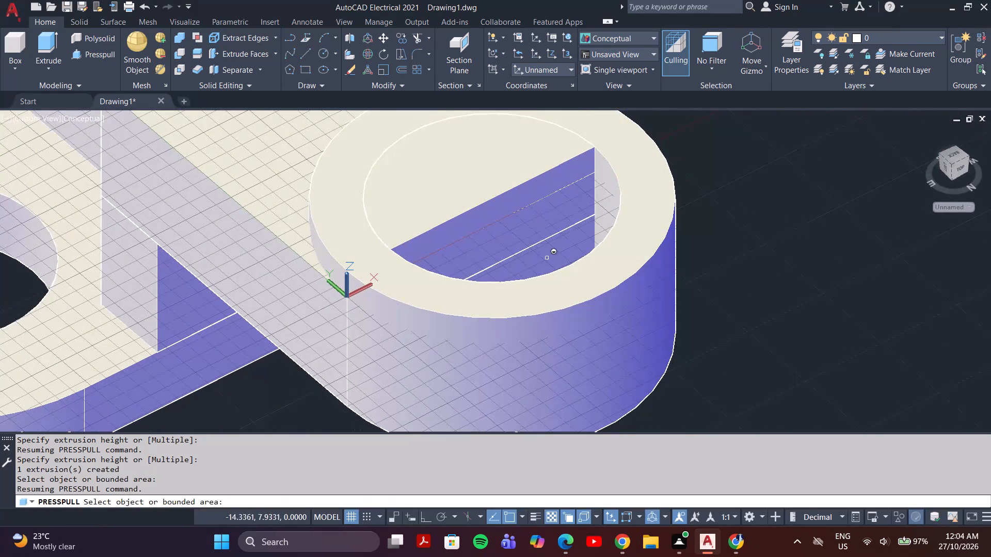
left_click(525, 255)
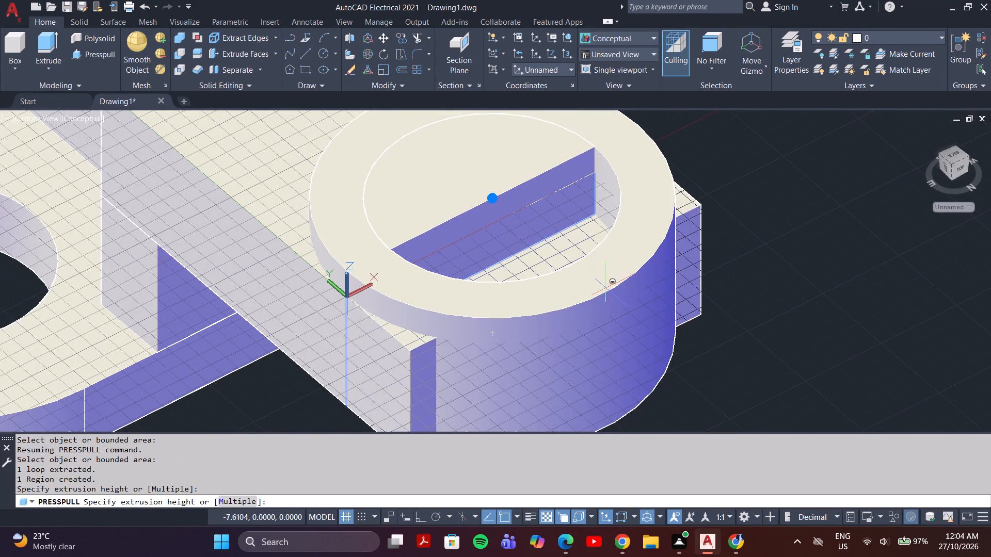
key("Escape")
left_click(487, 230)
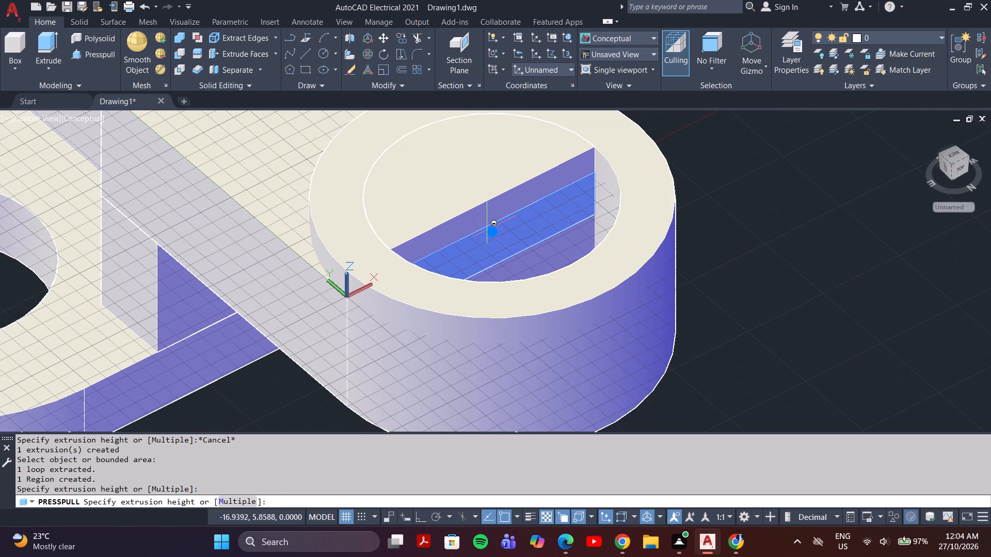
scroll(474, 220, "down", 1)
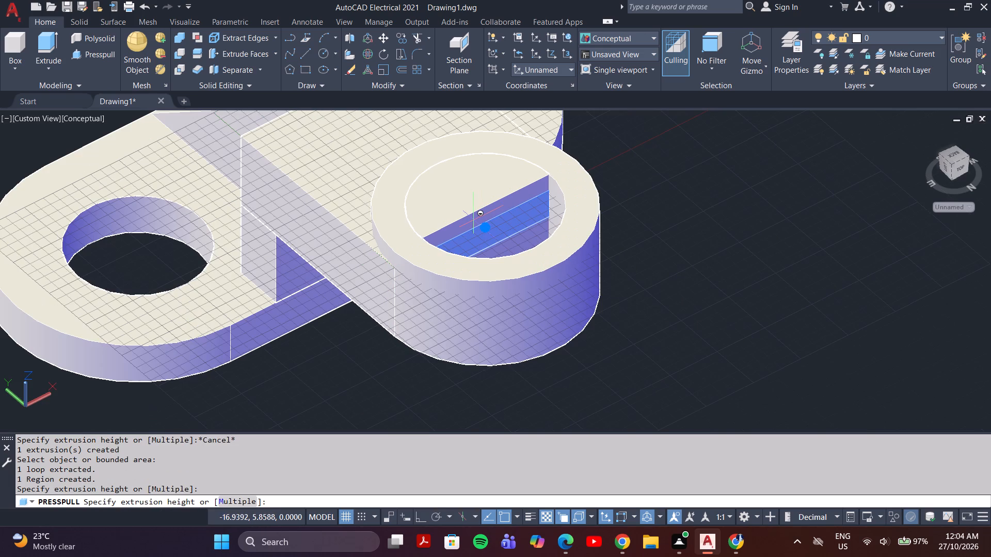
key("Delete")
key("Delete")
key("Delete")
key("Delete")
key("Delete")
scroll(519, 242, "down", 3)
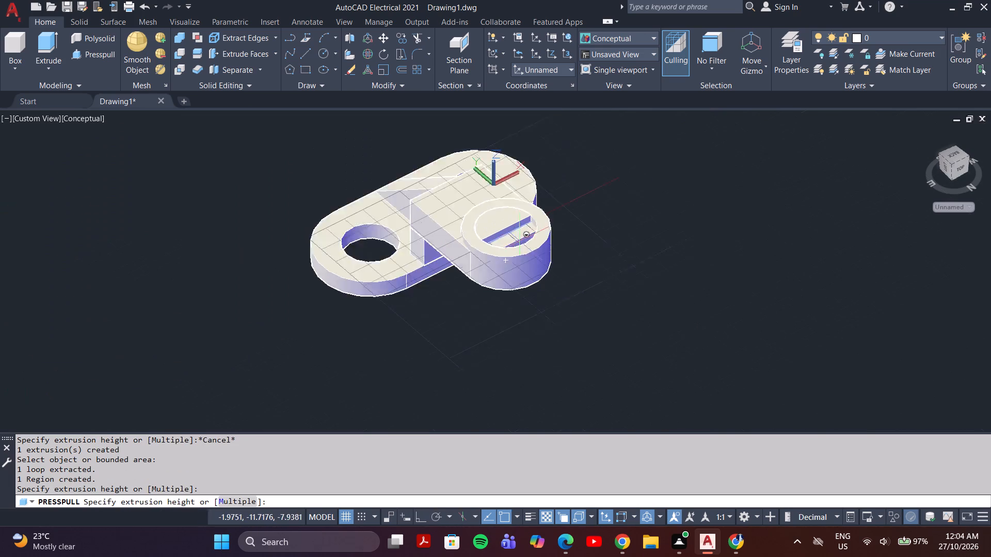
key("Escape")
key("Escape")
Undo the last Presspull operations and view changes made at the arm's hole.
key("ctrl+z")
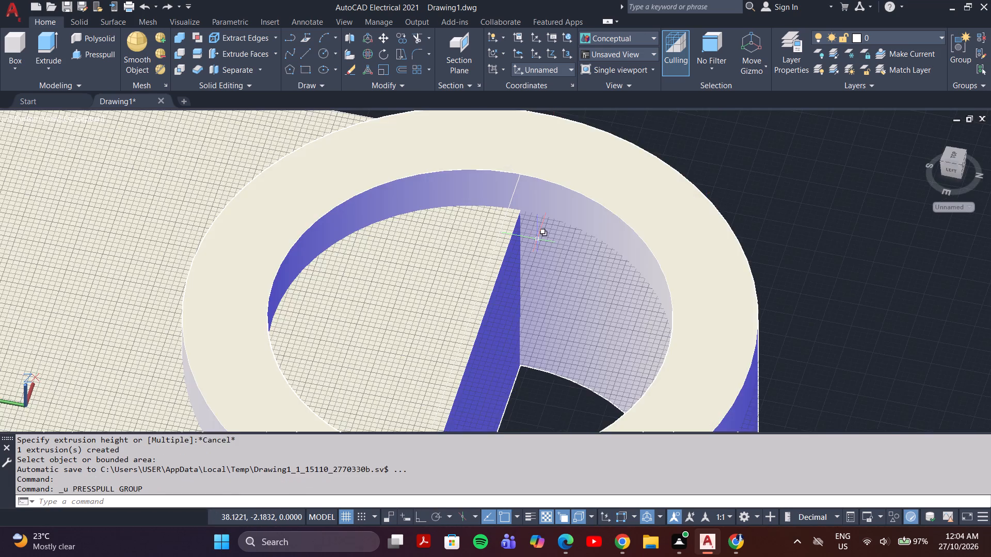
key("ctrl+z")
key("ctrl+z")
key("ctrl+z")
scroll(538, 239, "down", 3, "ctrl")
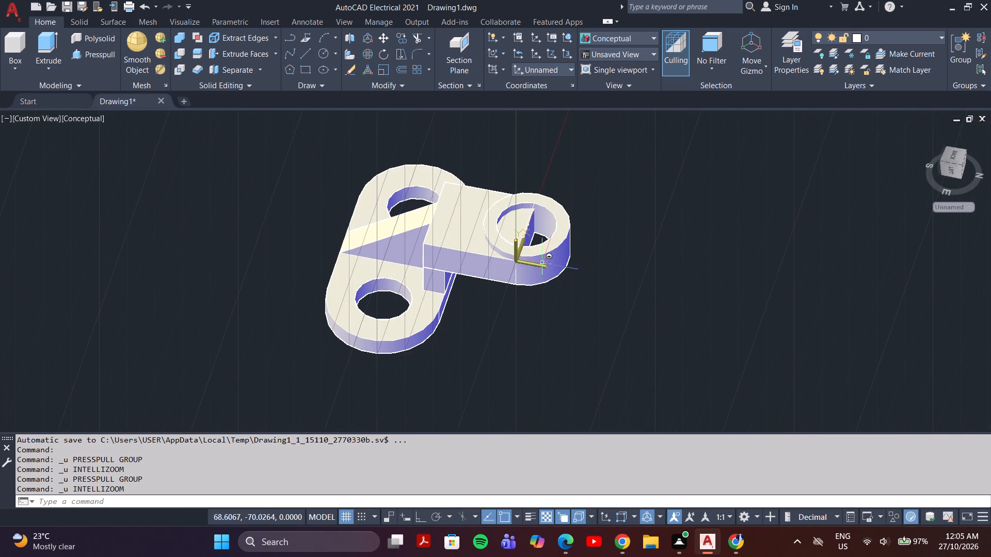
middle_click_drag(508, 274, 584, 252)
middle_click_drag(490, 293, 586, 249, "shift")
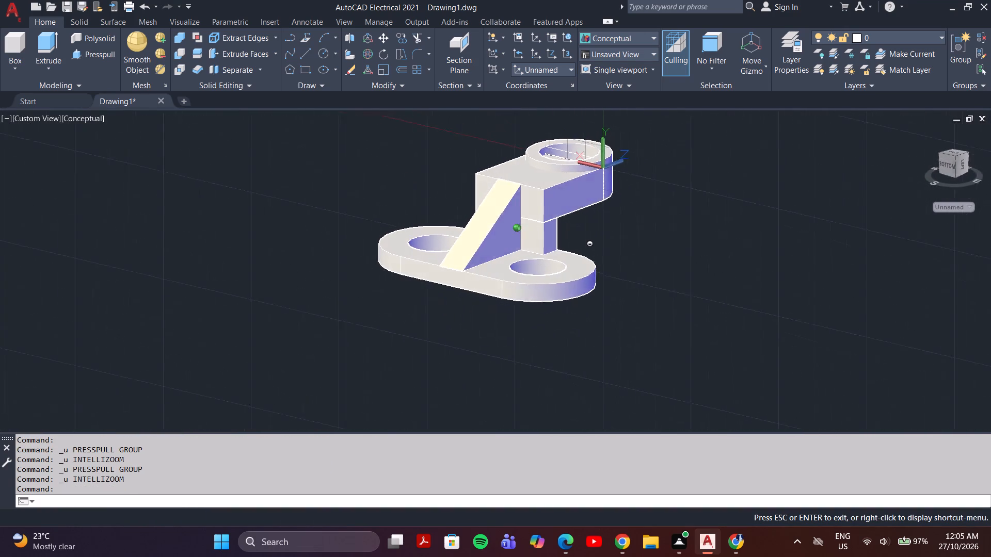
Open the Materials Browser and add the 6in...ose ceramic tile from the Autodesk Library to the document materials.
middle_click_drag(586, 249, 538, 256, "shift")
scroll(582, 276, "down", 2)
middle_click_drag(582, 276, 550, 301)
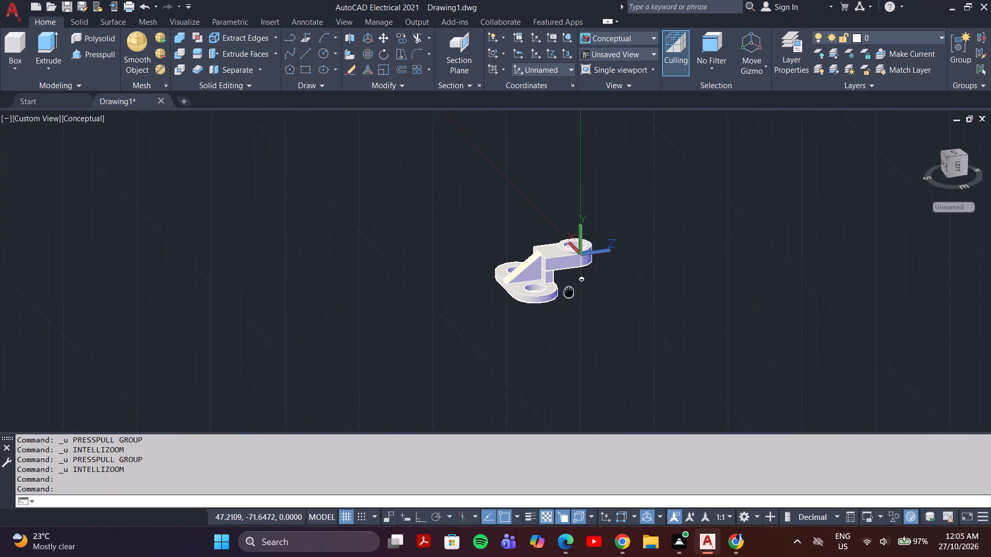
middle_click_drag(550, 301, 521, 315)
key("Escape")
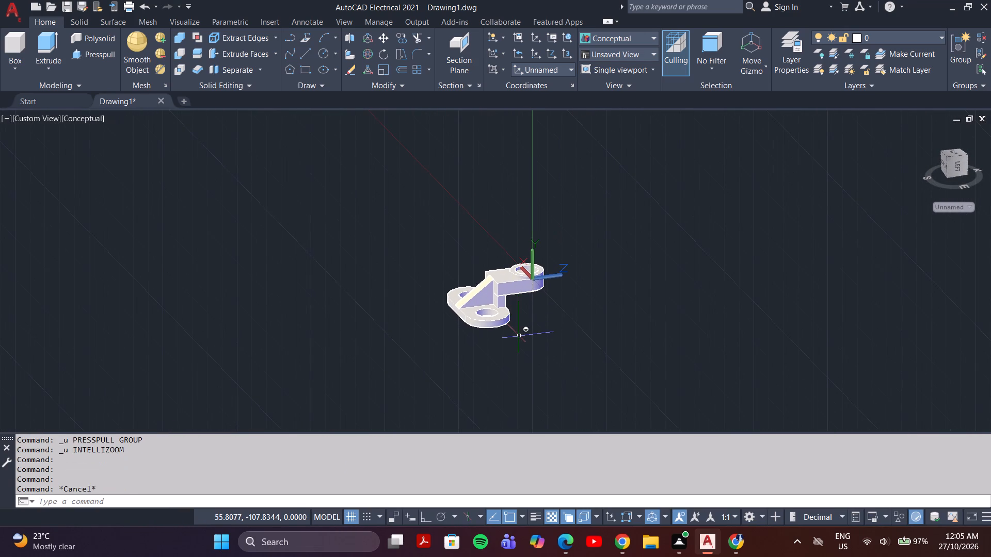
type("MAT")
key("Return")
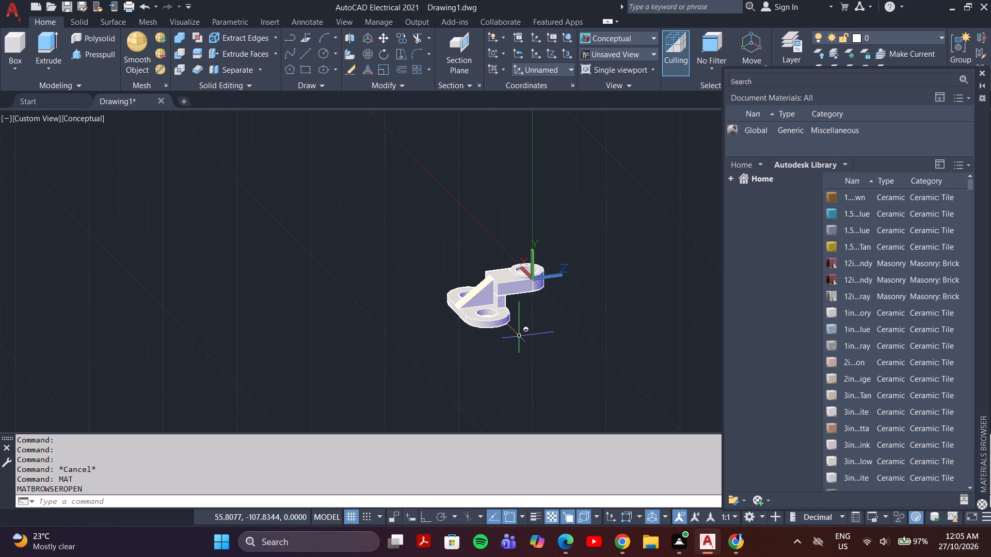
scroll(926, 370, "down", 5)
scroll(856, 364, "down", 4)
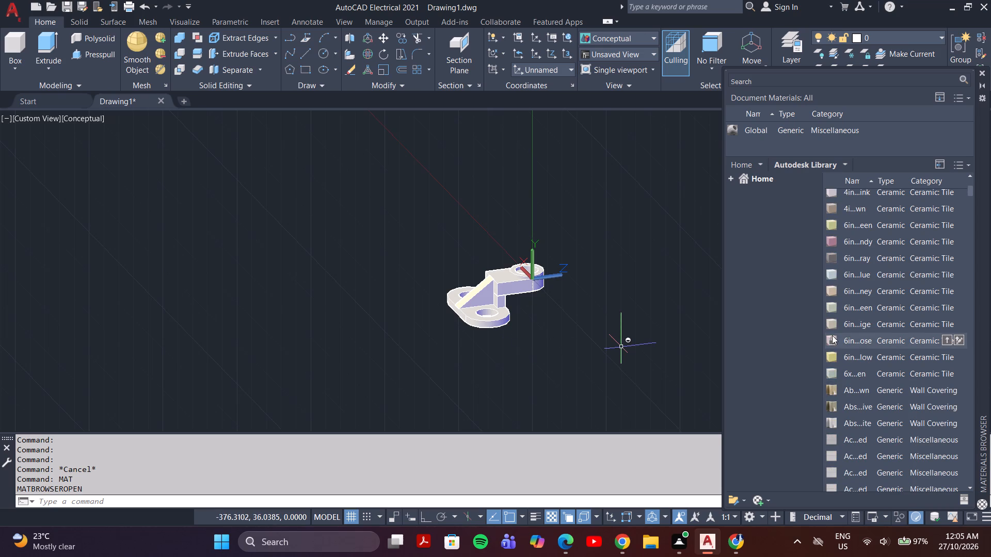
left_click(832, 335)
left_click(944, 338)
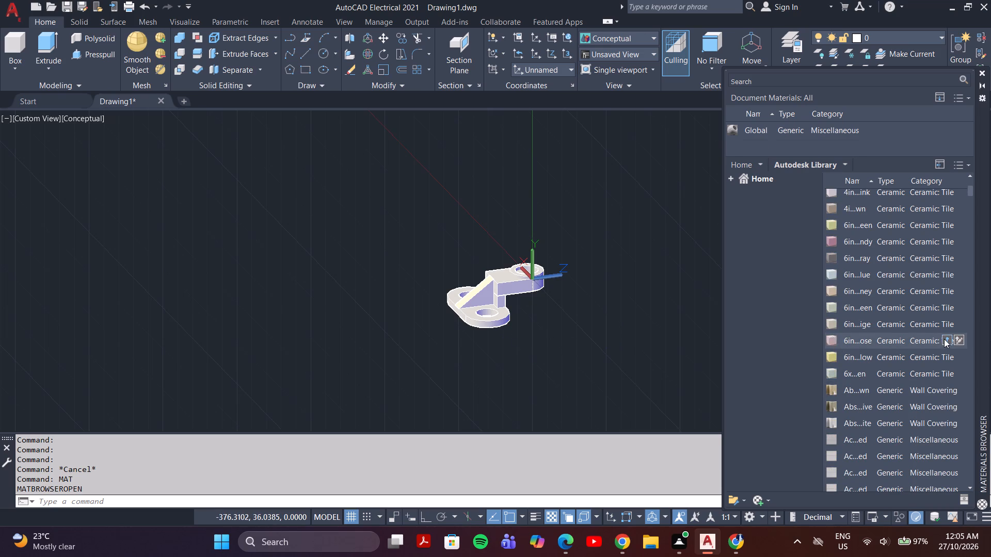
left_click(732, 125)
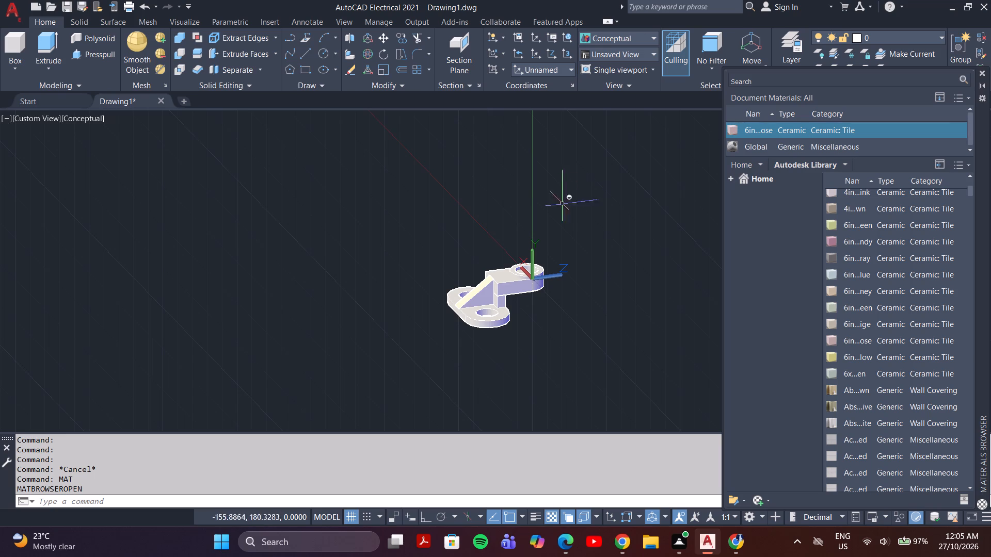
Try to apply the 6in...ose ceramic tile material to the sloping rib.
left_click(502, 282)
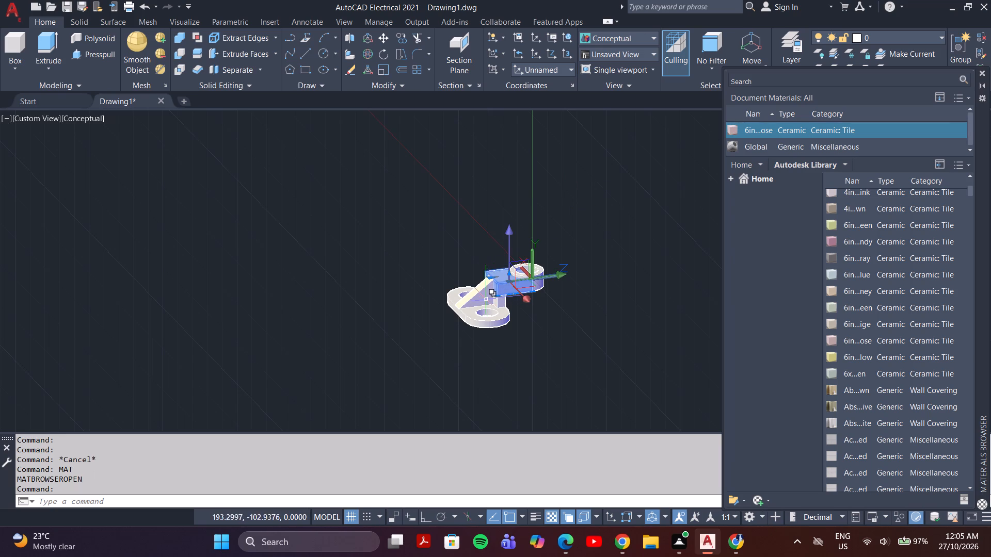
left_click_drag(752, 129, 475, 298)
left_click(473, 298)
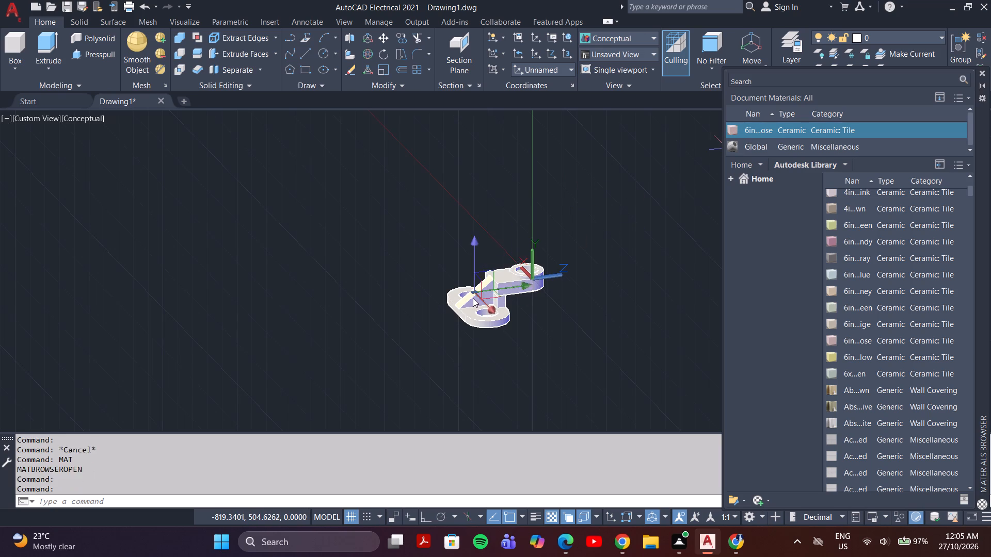
Select the rib, base plate, arm and remaining bracket solids, and assign the blue An...ue aluminum material from the Autodesk Library.
scroll(466, 306, "up", 4)
left_click(475, 312)
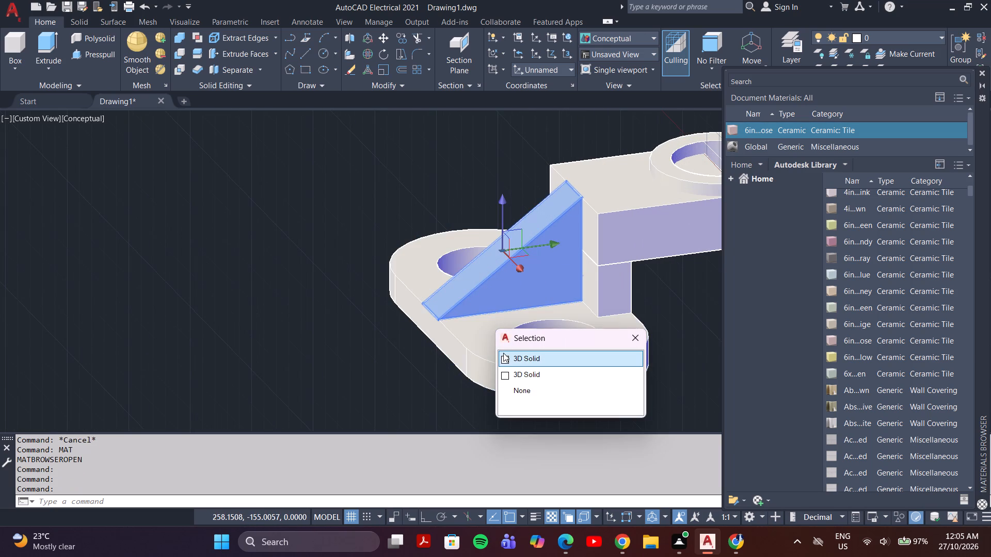
left_click(504, 358)
left_click(549, 365)
left_click(505, 332)
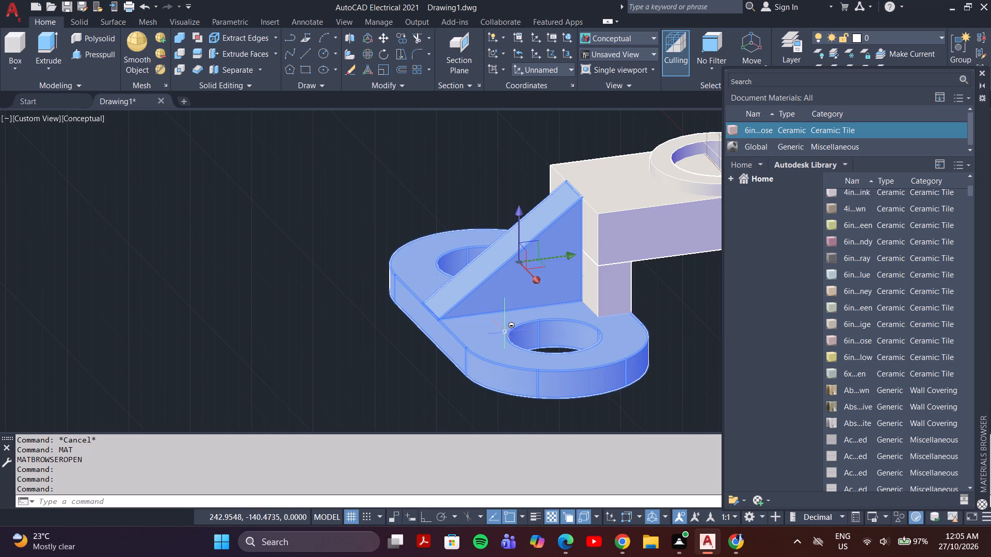
left_click(685, 233)
scroll(663, 232, "down", 2)
left_click(641, 261)
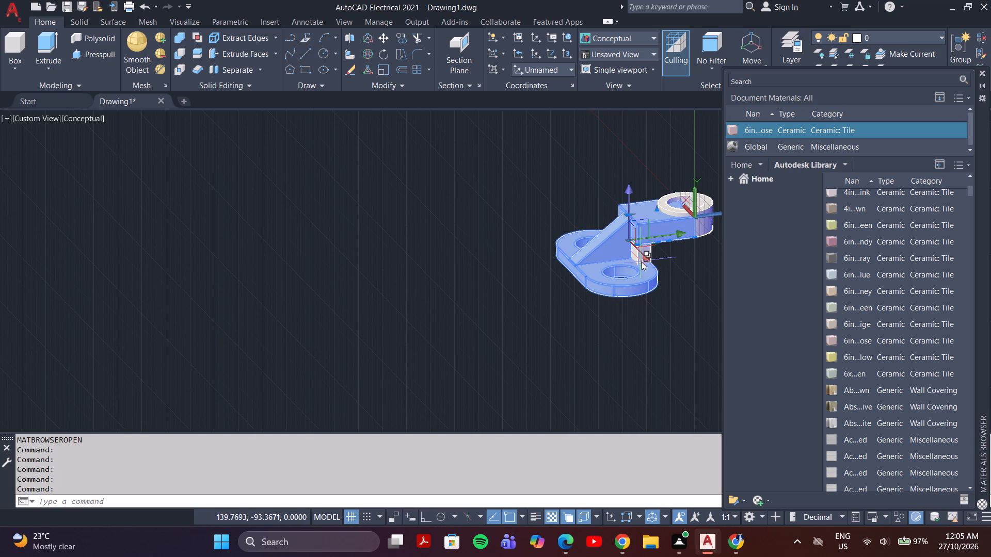
middle_click_drag(641, 261, 490, 322)
left_click(556, 270)
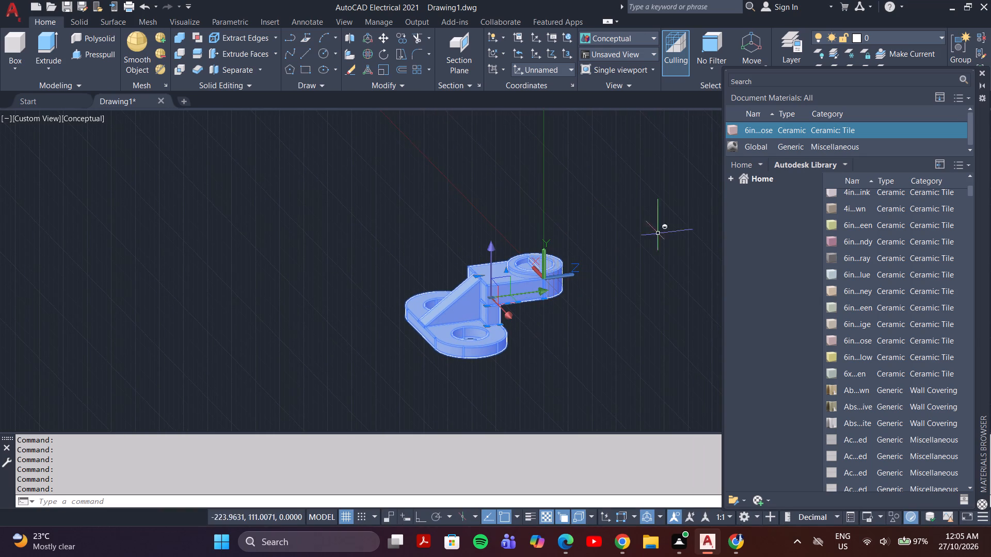
scroll(836, 368, "down", 4)
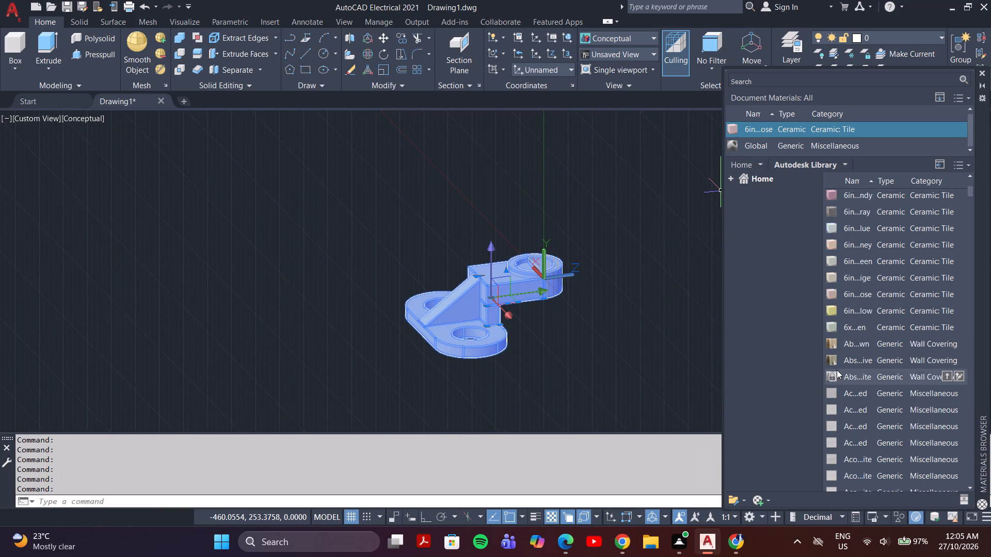
scroll(864, 416, "down", 4)
left_click(830, 428)
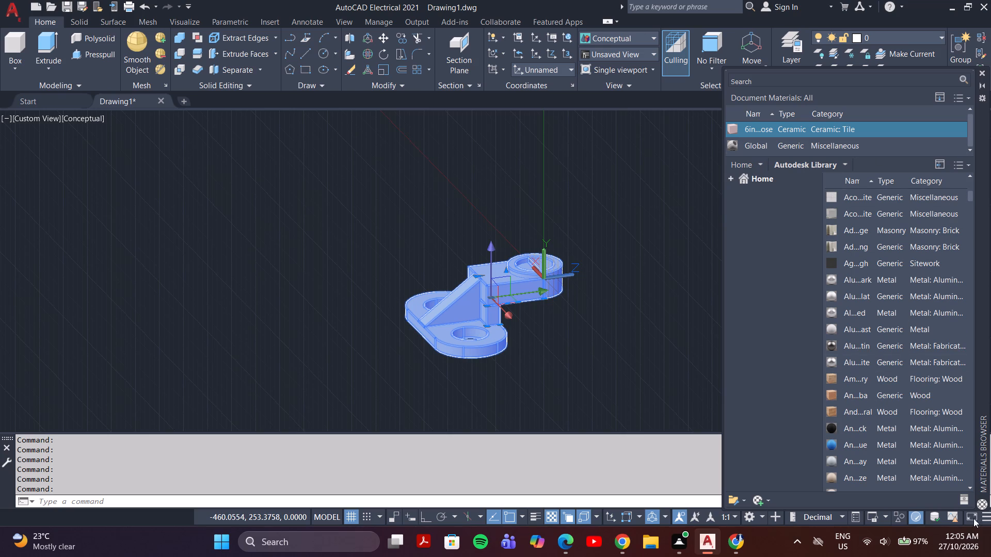
left_click(949, 431)
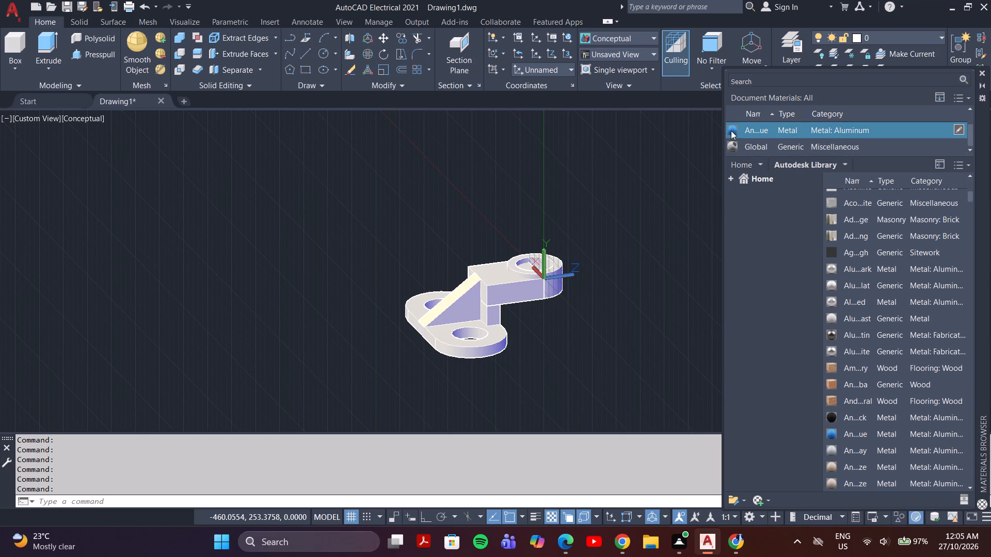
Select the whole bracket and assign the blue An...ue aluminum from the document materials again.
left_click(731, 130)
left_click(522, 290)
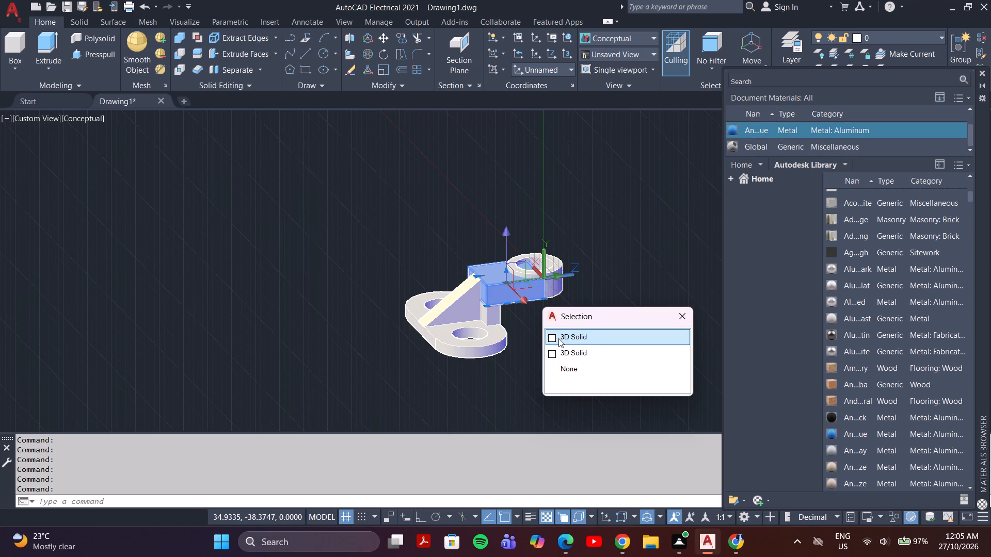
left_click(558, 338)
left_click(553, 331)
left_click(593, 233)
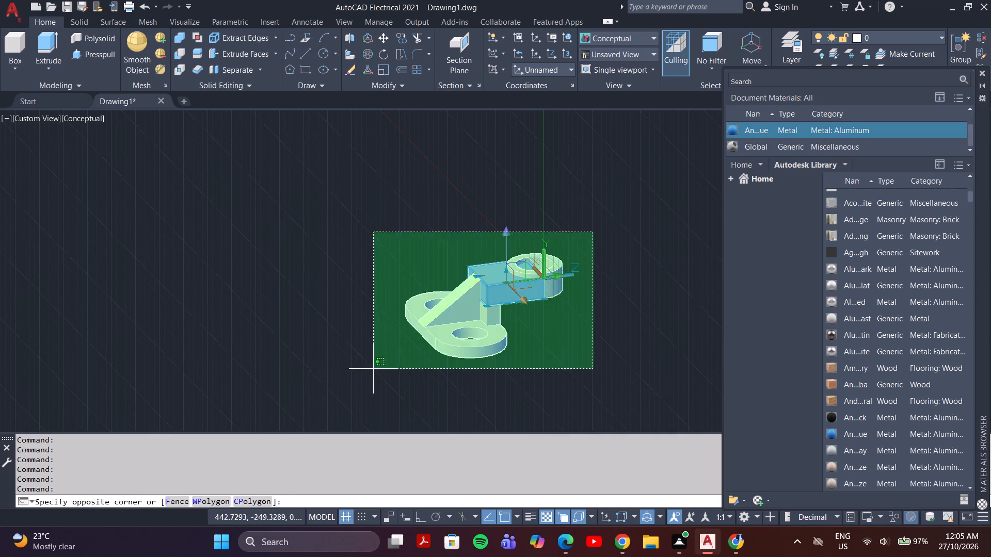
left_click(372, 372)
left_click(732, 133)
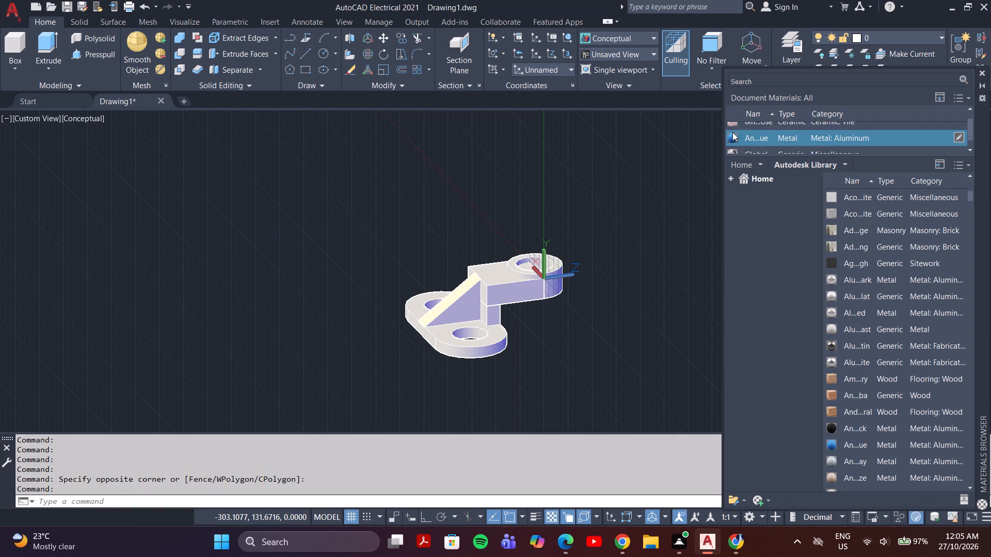
Select the whole bracket and assign the 6in...ose ceramic tile from the document materials.
left_click(455, 316)
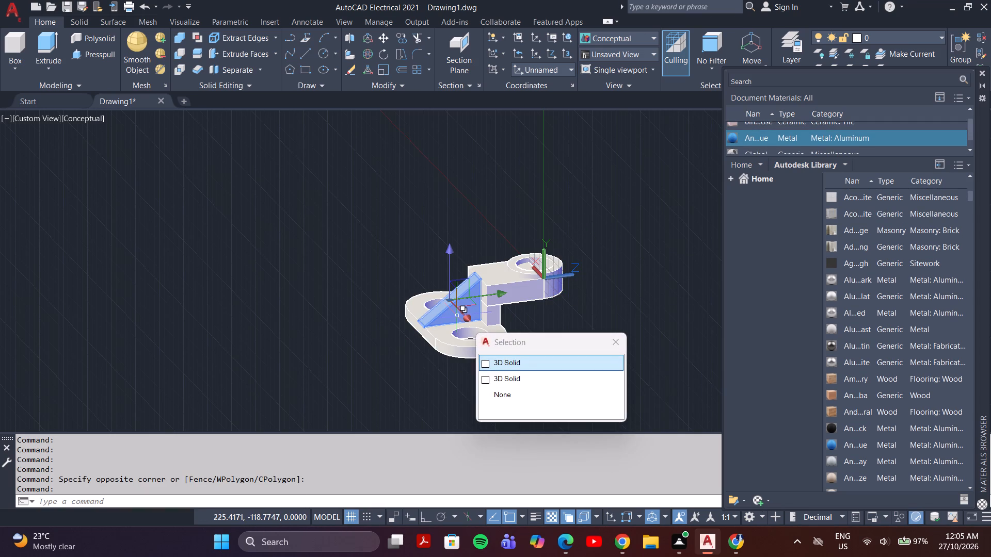
key("Escape")
left_click(613, 234)
left_click(312, 415)
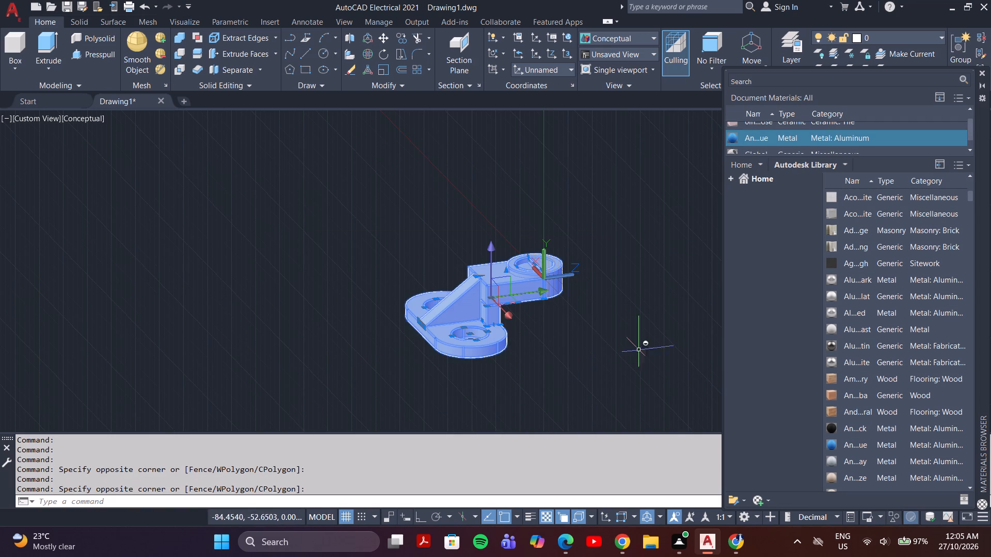
scroll(788, 139, "up", 1)
scroll(787, 138, "down", 3)
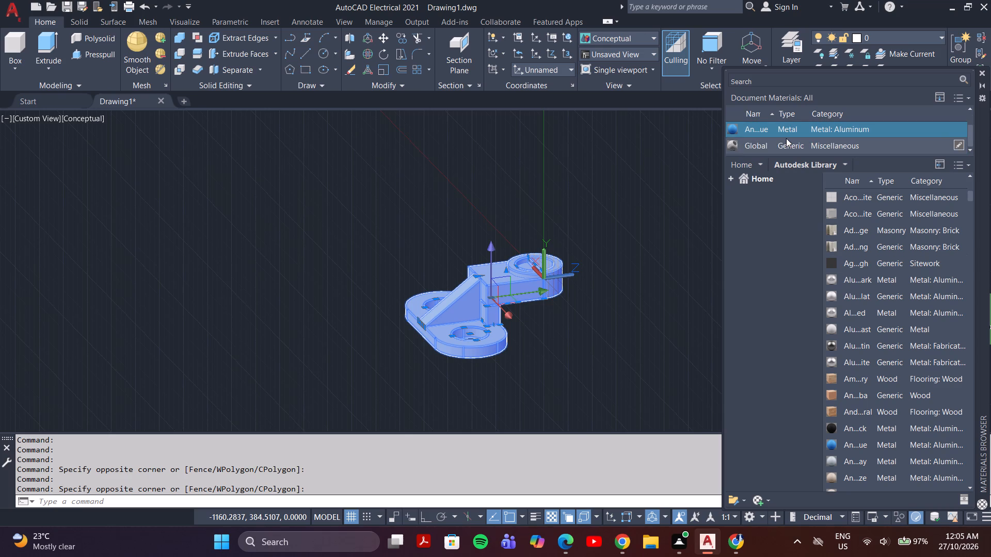
scroll(785, 138, "up", 3)
left_click(757, 129)
key("Escape")
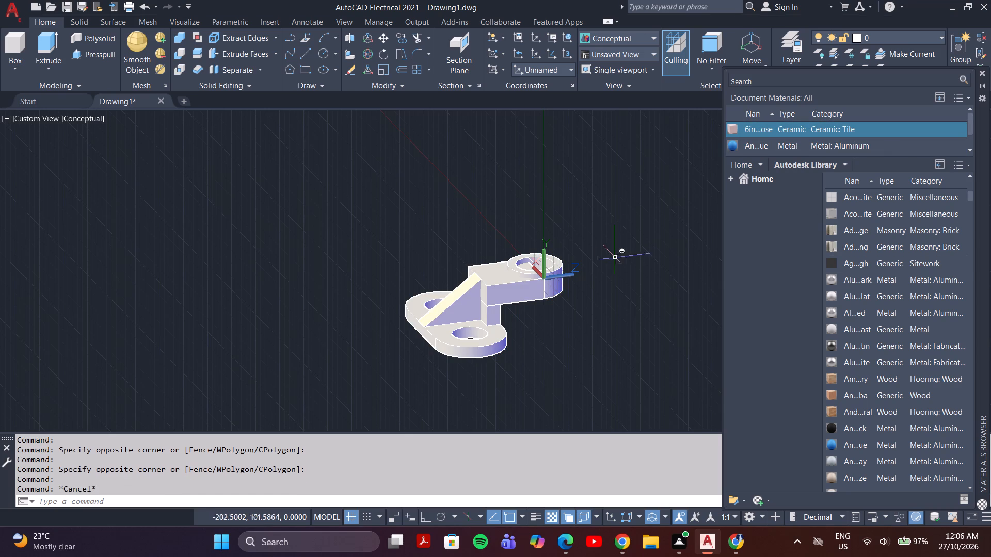
Close the Materials Browser.
middle_click_drag(573, 327, 609, 332)
middle_click_drag(597, 331, 652, 335, "shift")
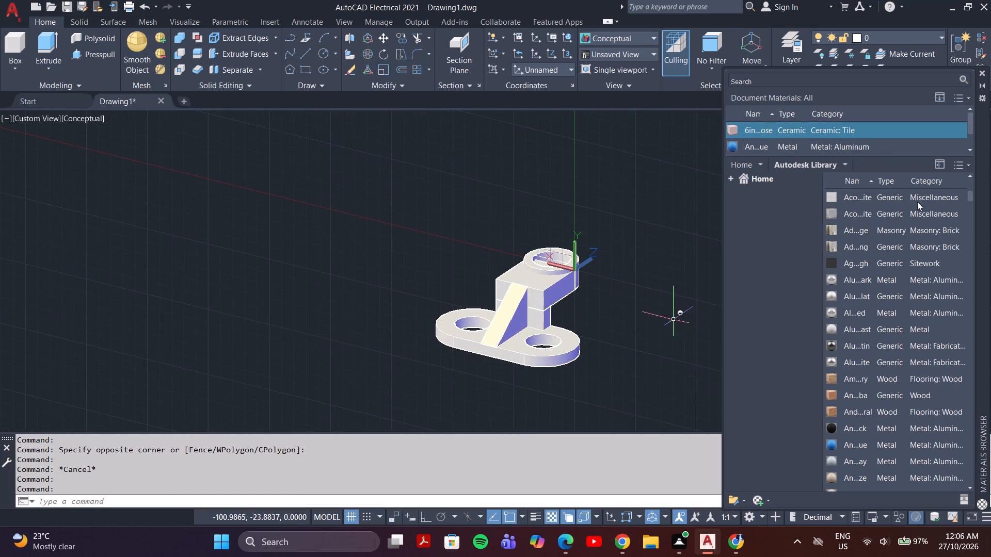
key("Escape")
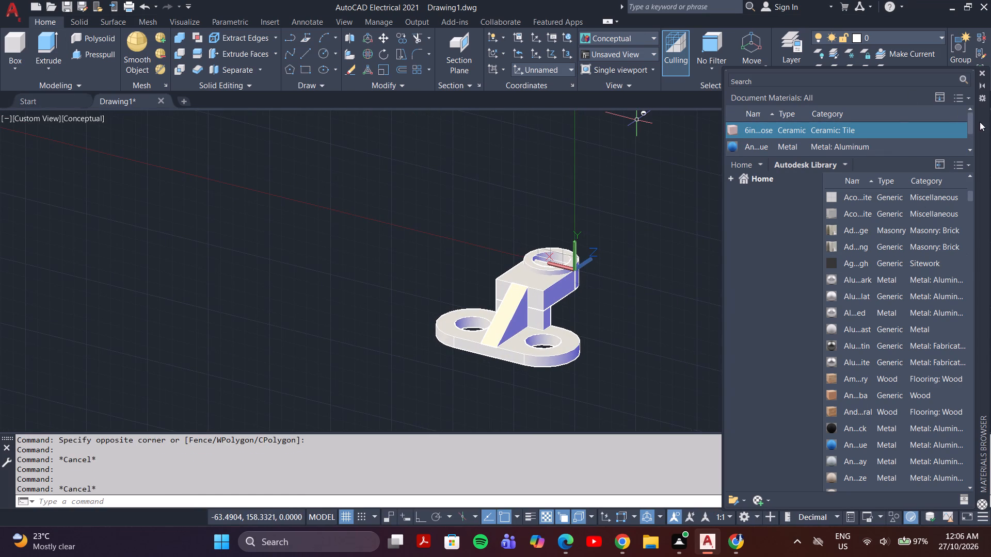
left_click(984, 71)
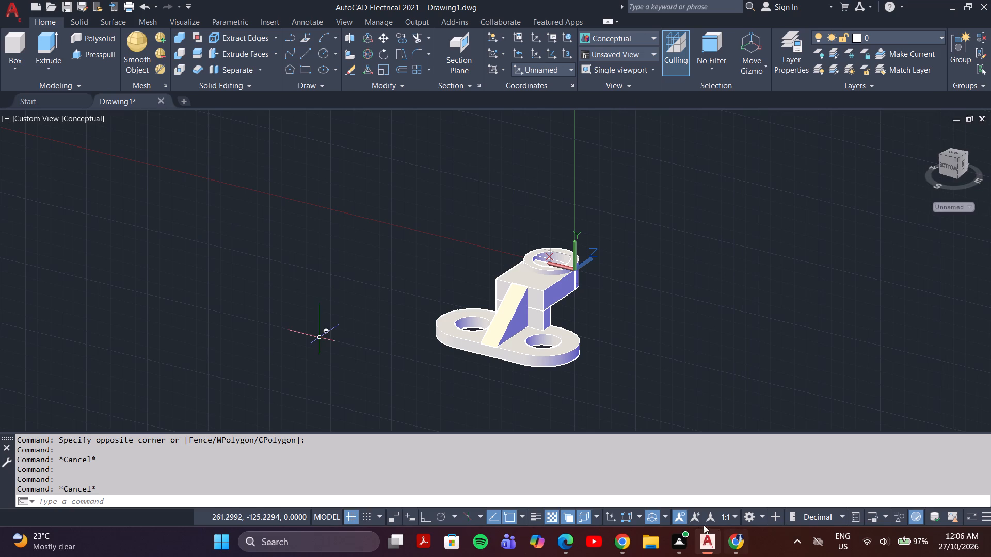
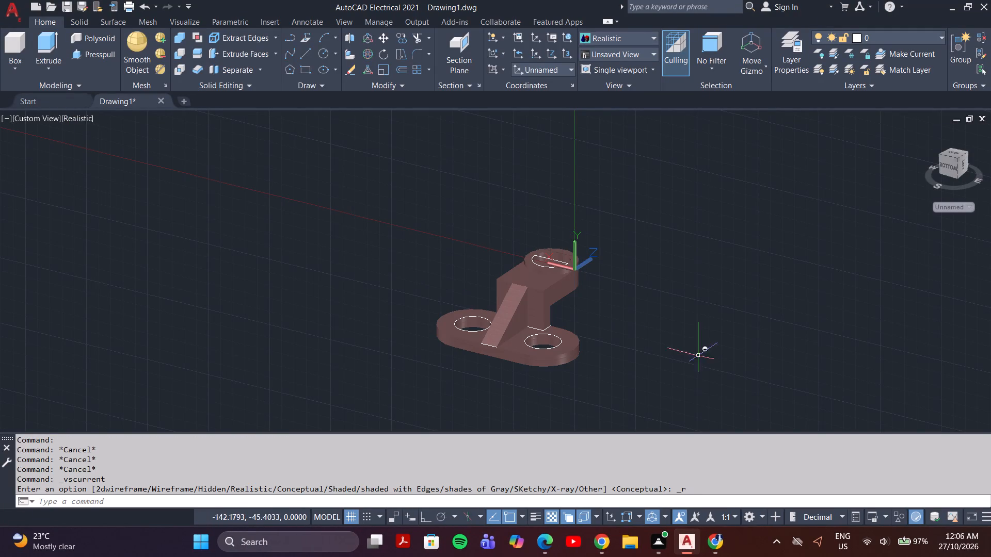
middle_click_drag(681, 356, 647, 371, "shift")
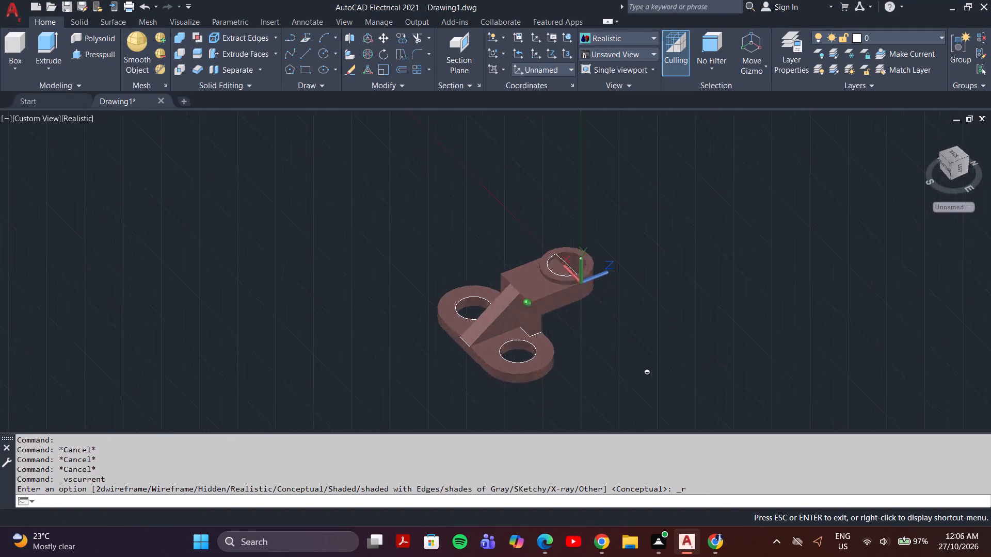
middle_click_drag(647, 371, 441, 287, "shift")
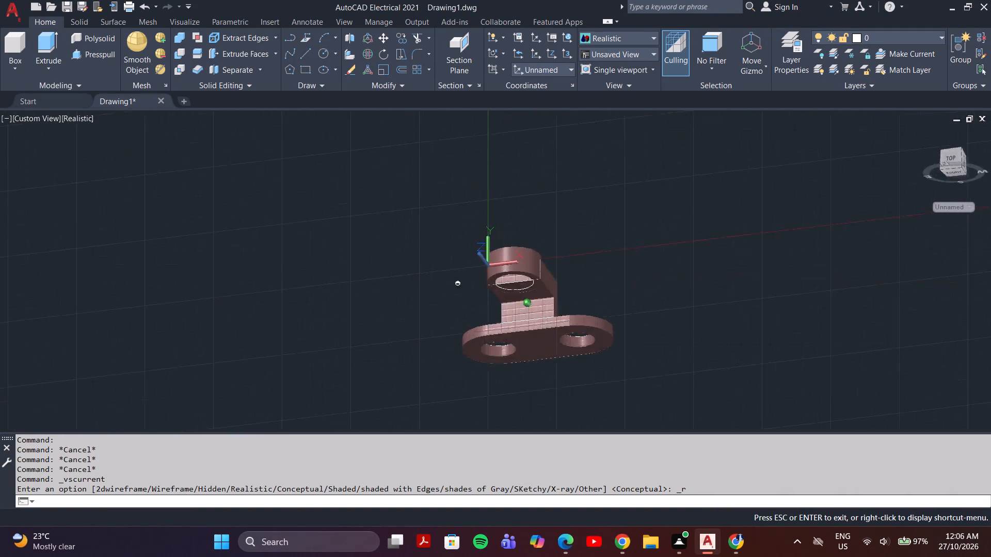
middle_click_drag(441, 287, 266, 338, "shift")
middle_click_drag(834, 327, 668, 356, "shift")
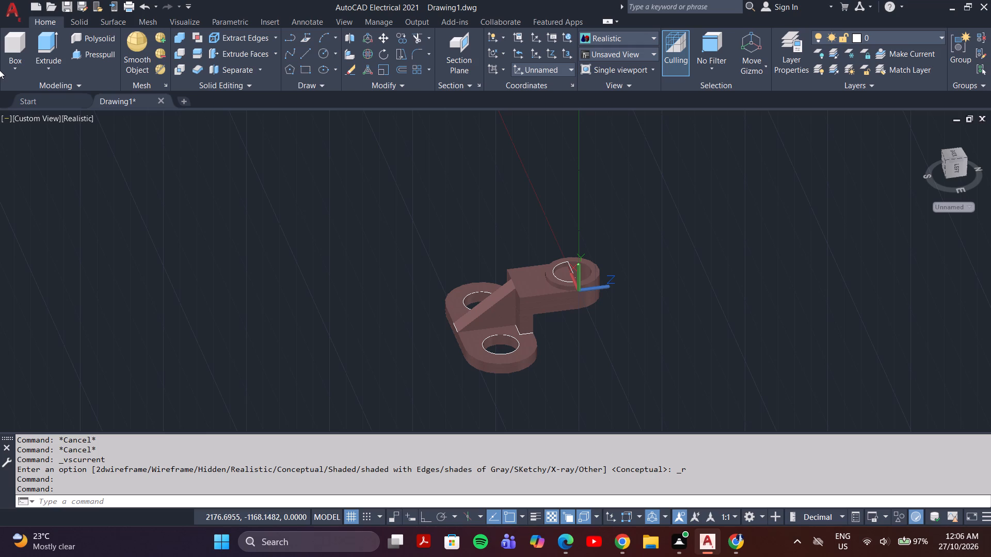
Start saving the bracket drawing, bringing up the Save Drawing As dialog.
key("ctrl+s")
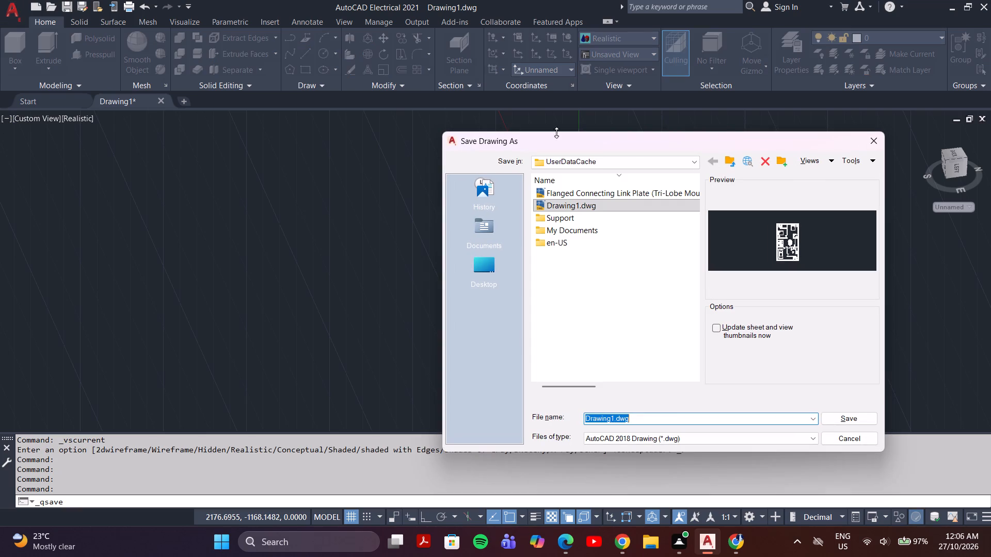